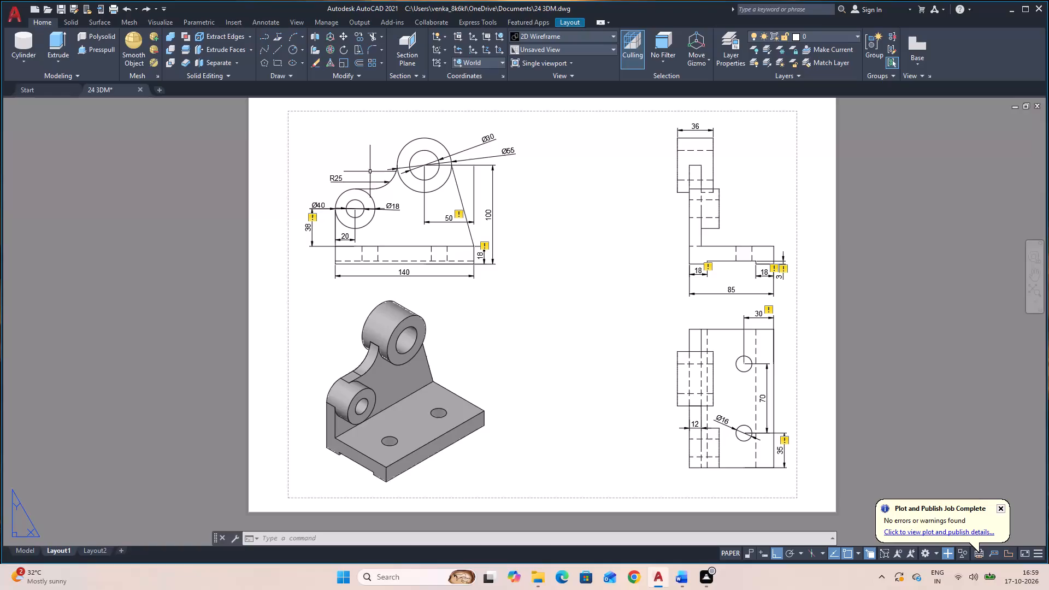
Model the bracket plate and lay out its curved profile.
Close the 24 3DM drawing without saving its changes.
click(142, 88)
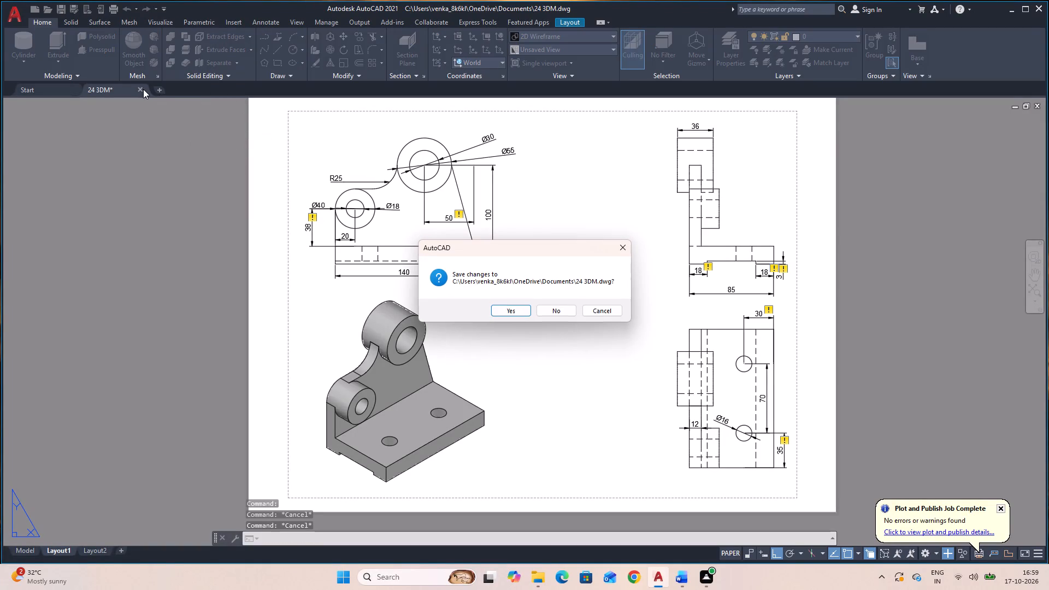
click(547, 303)
click(546, 309)
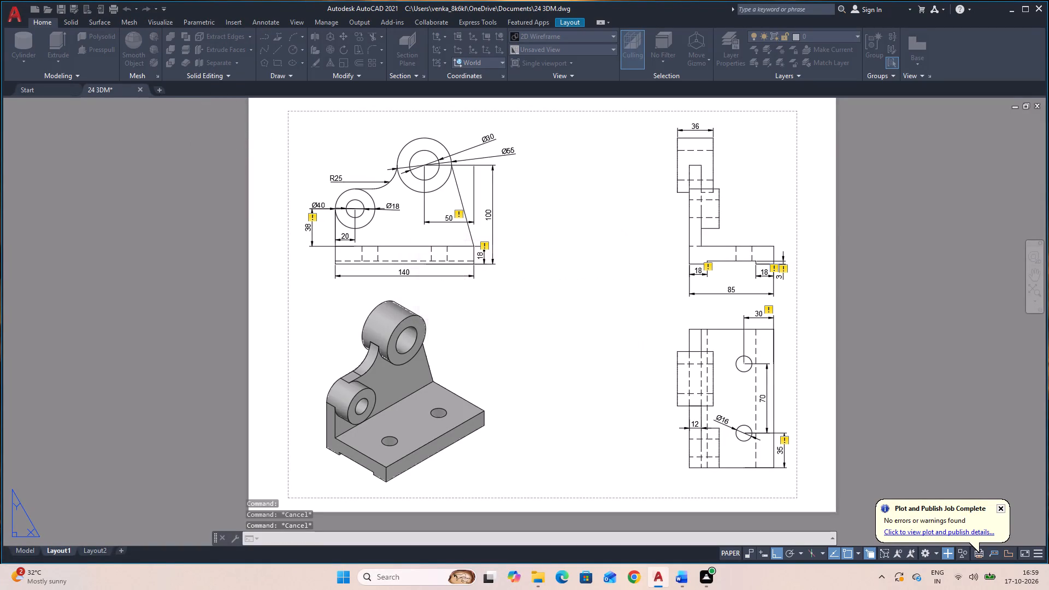
Start a new blank drawing.
click(294, 243)
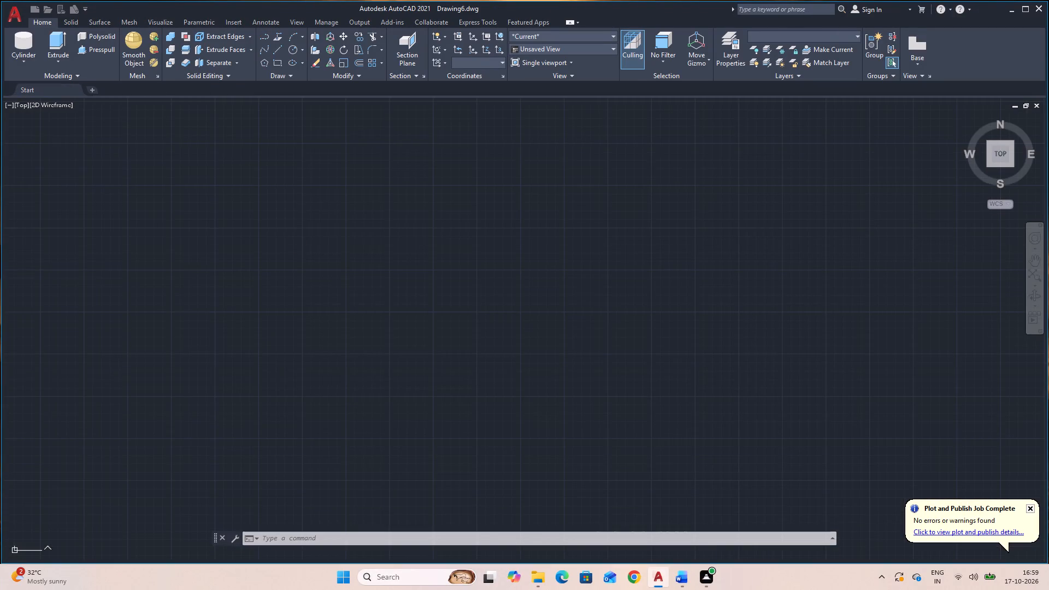
Set the model display to the Shaded with edges visual style and the SE Isometric view.
click(574, 36)
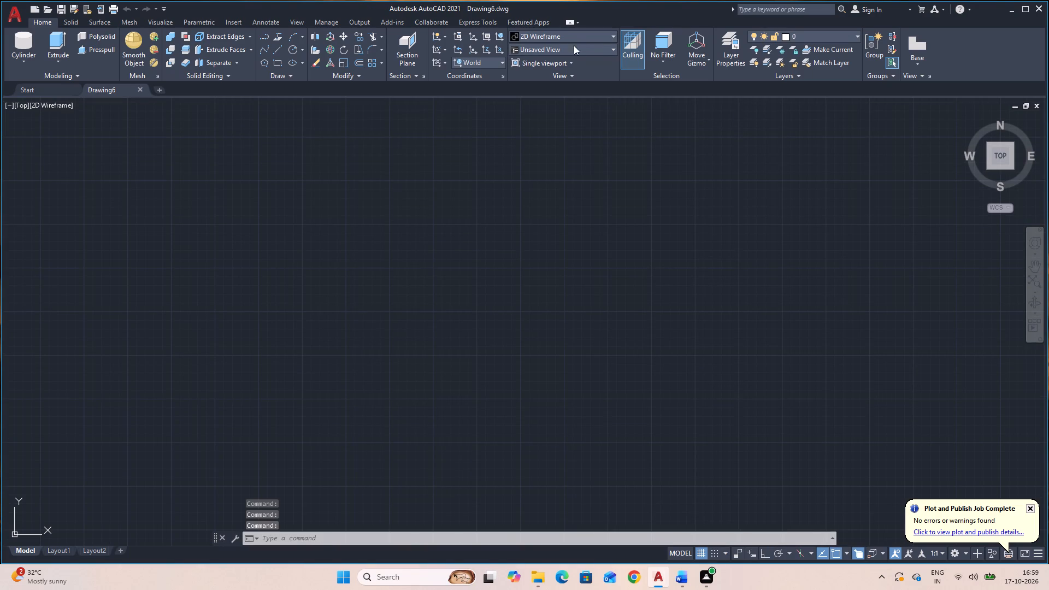
click(572, 101)
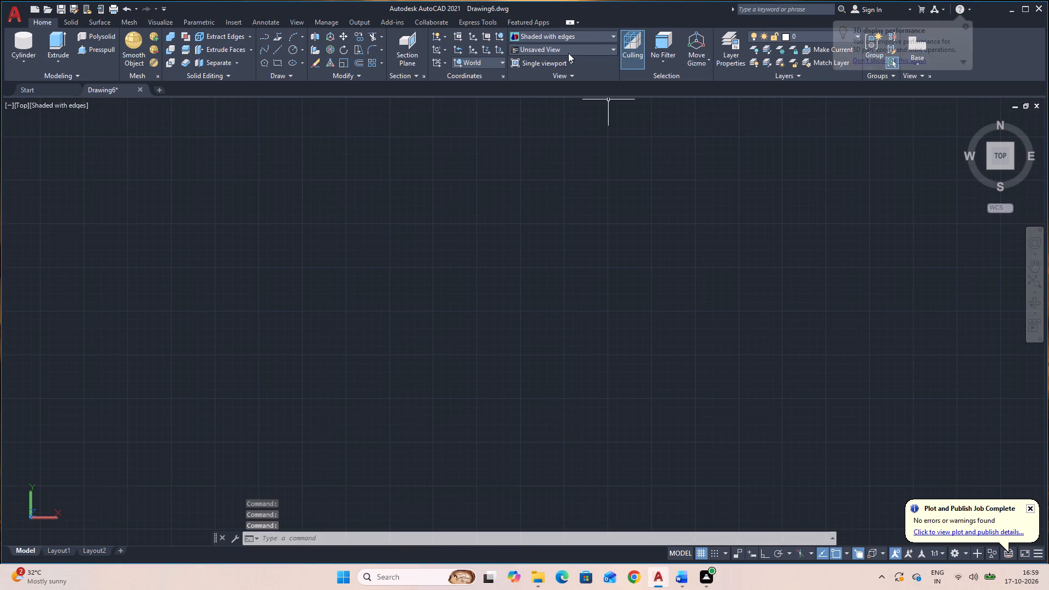
click(568, 51)
click(555, 140)
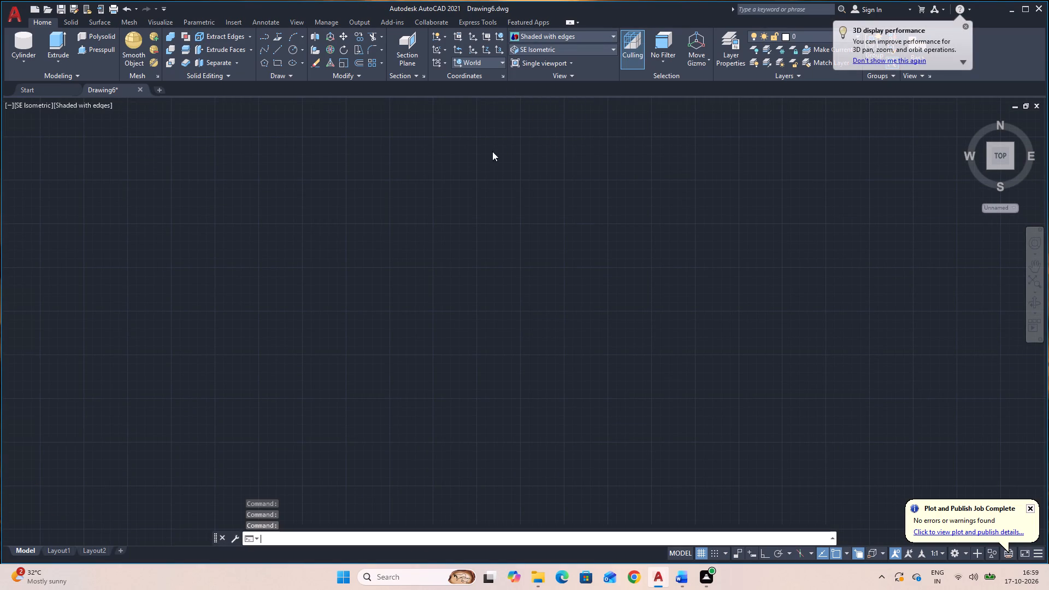
Begin a box from a first corner picked beside the origin, using the Length option with Ortho on.
middle_drag(437, 235, 360, 249)
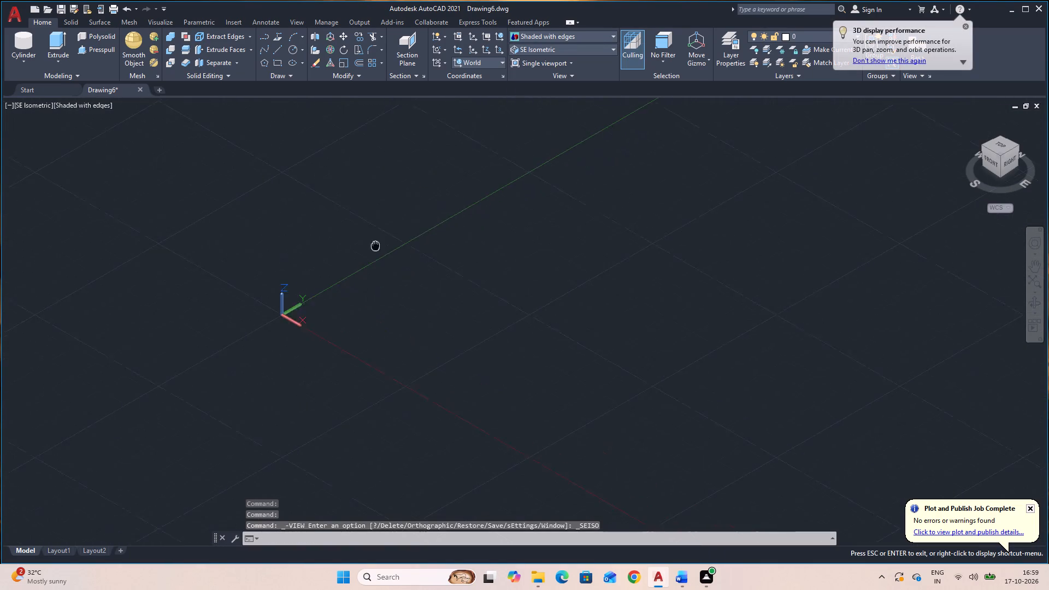
middle_drag(360, 249, 235, 332)
middle_drag(348, 308, 284, 278)
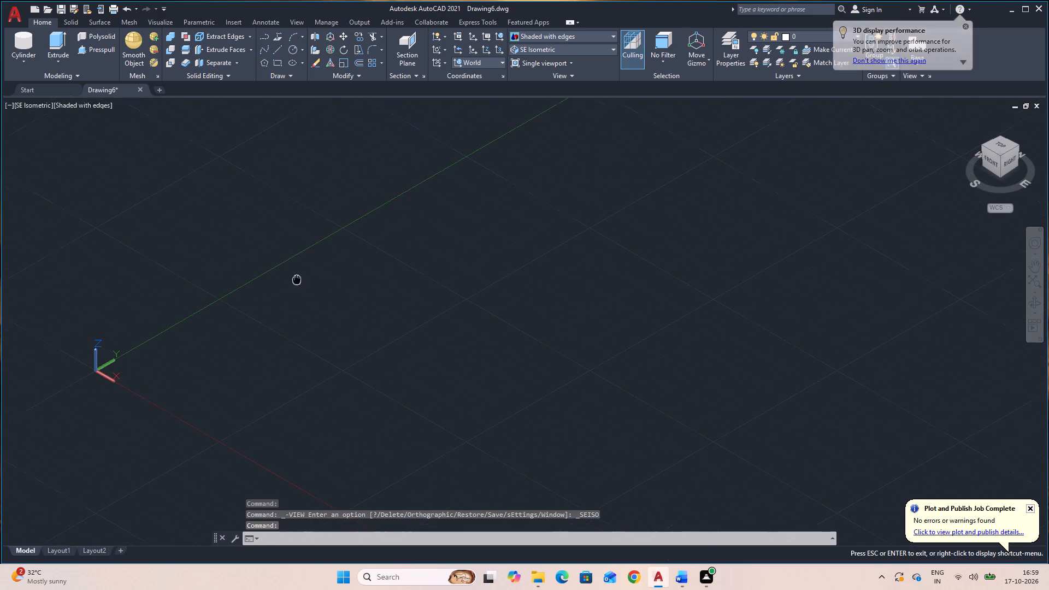
middle_drag(284, 278, 275, 278)
click(26, 61)
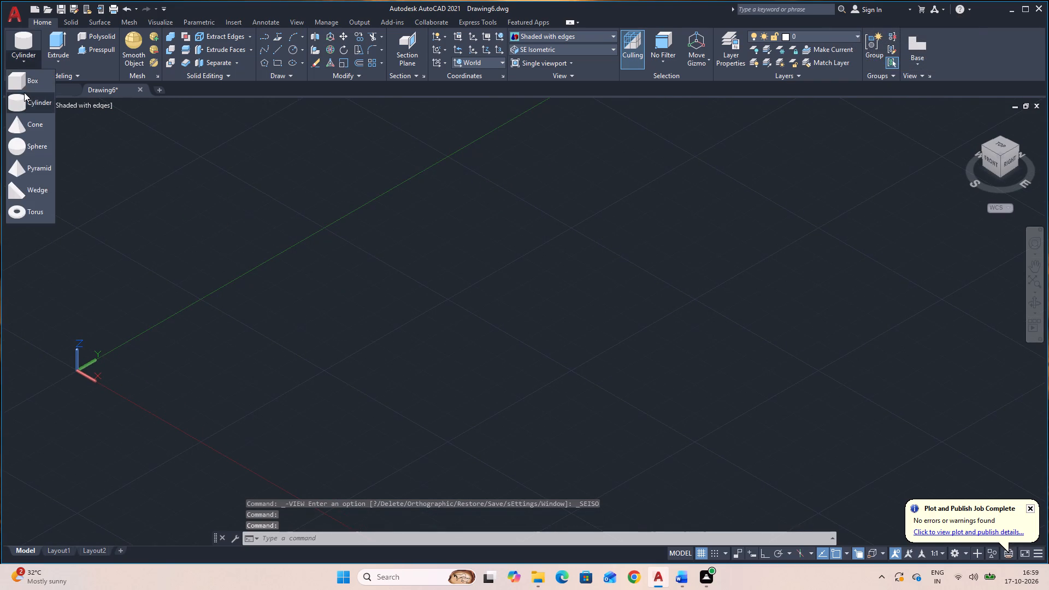
click(22, 82)
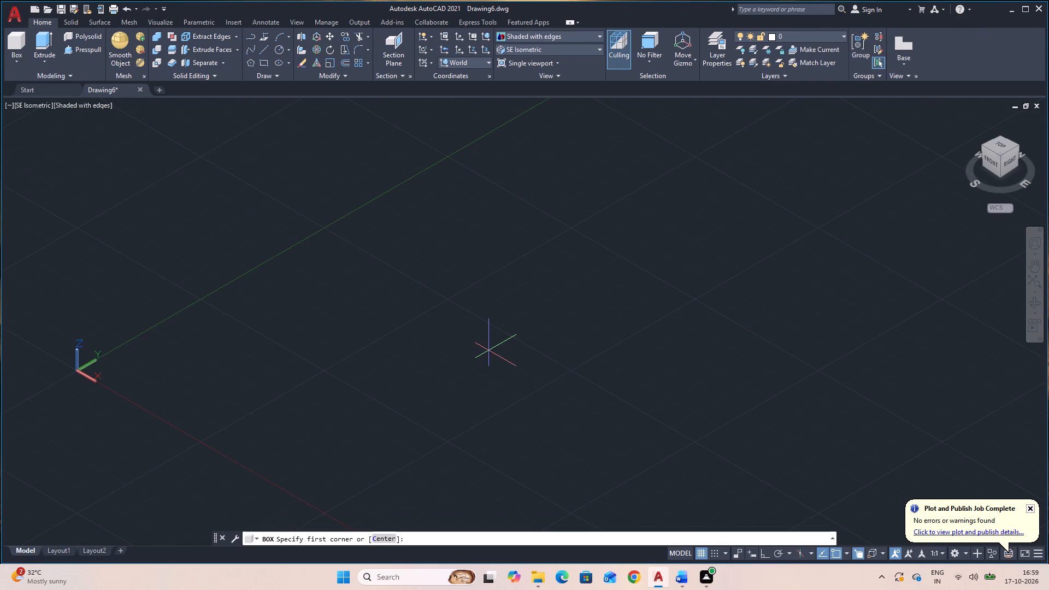
click(279, 321)
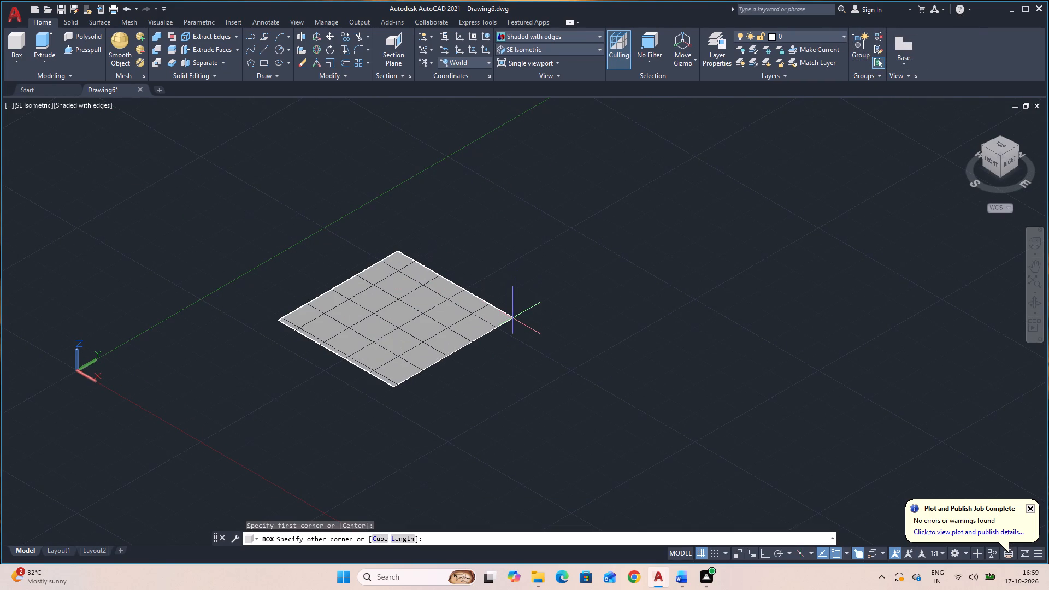
text(L)
key(space)
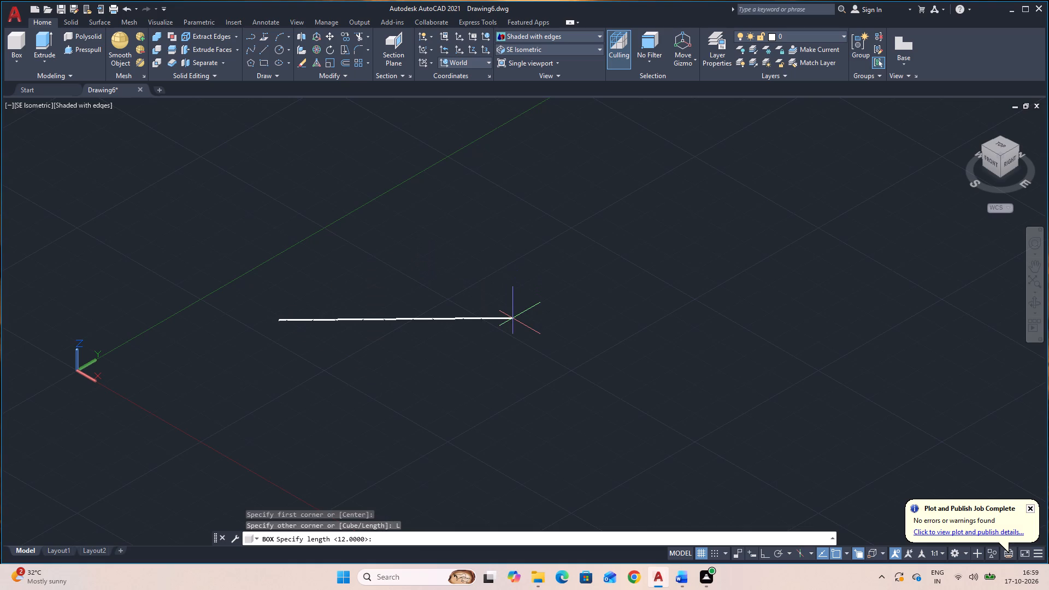
key(F8)
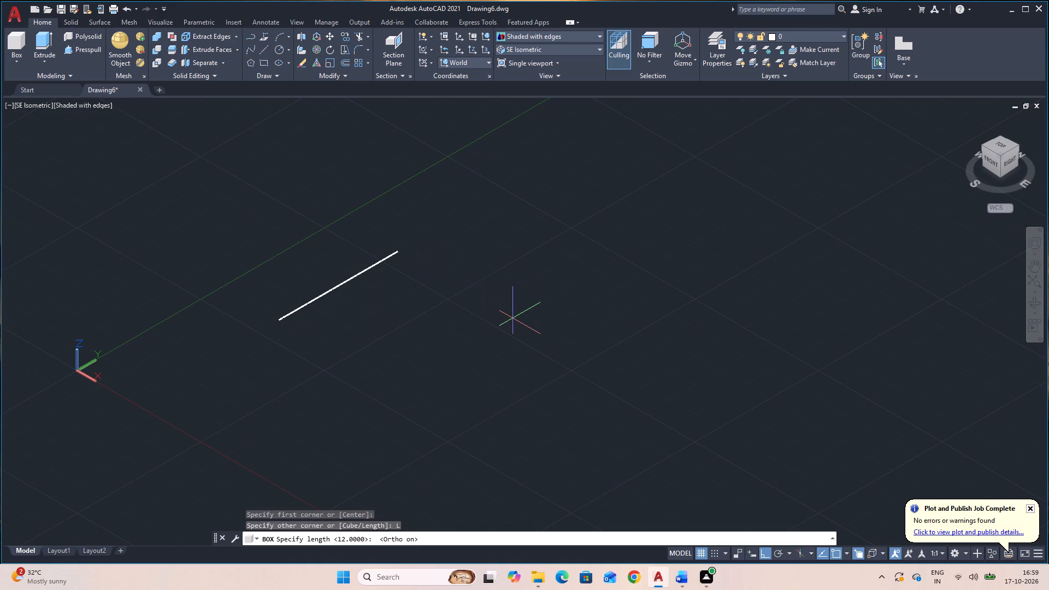
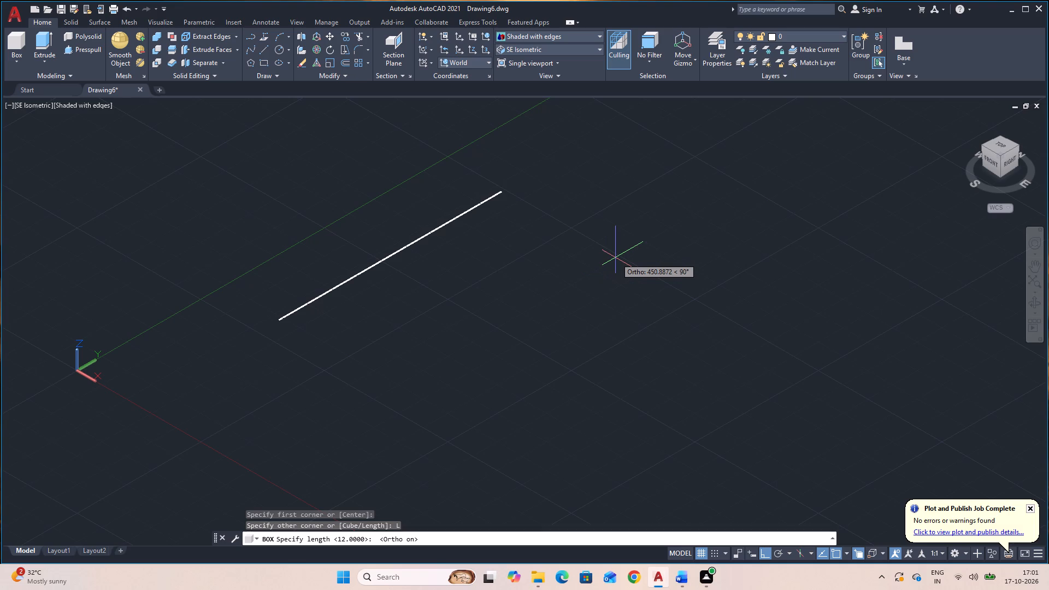
Complete the box with length 69 along the Y axis, width 10 and height 45.
text(69)
key(Return)
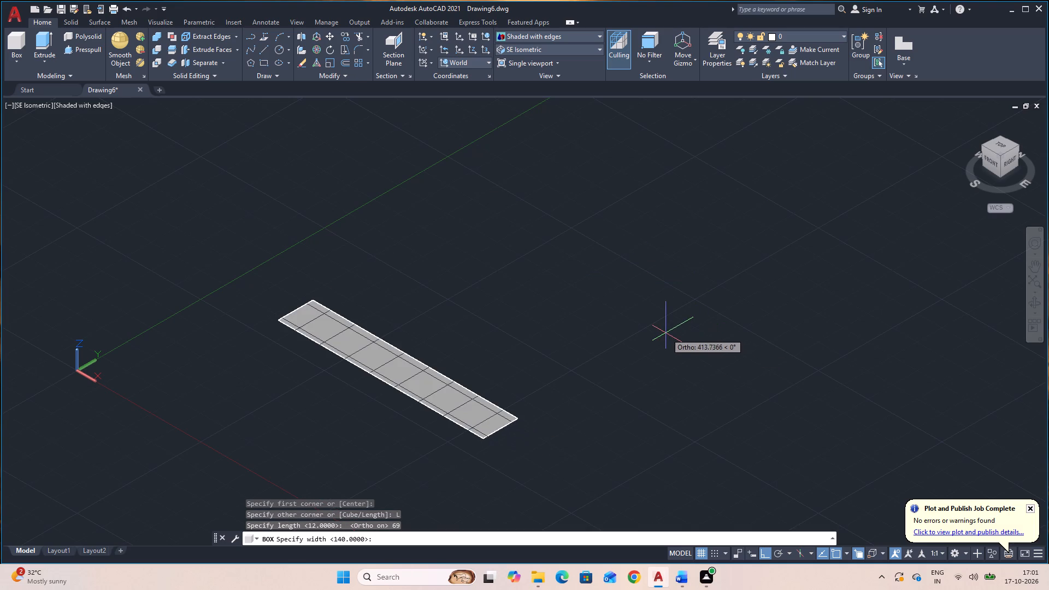
text(10)
key(Return)
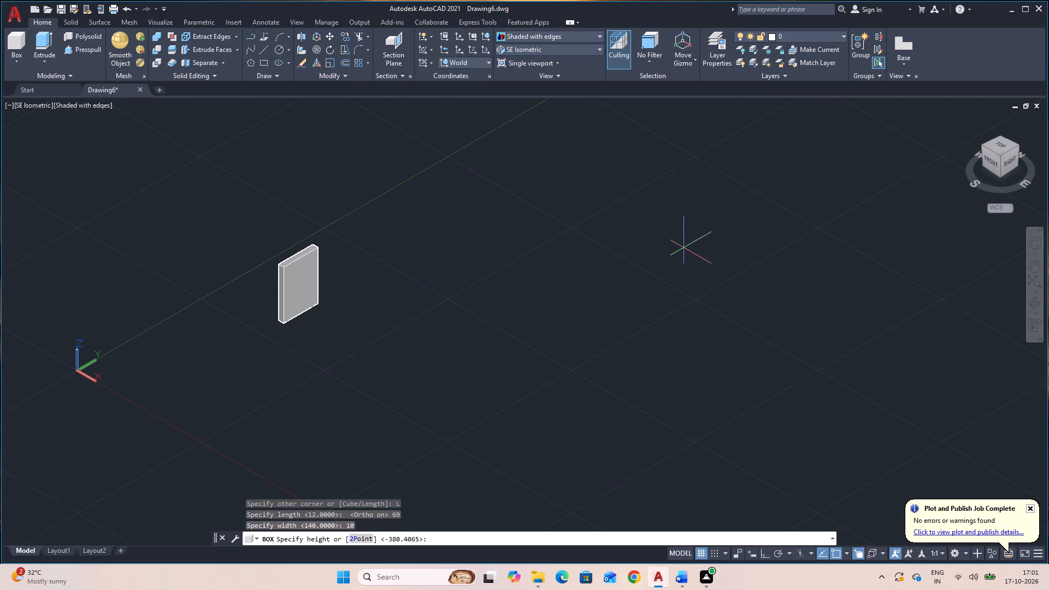
text(45)
key(Return)
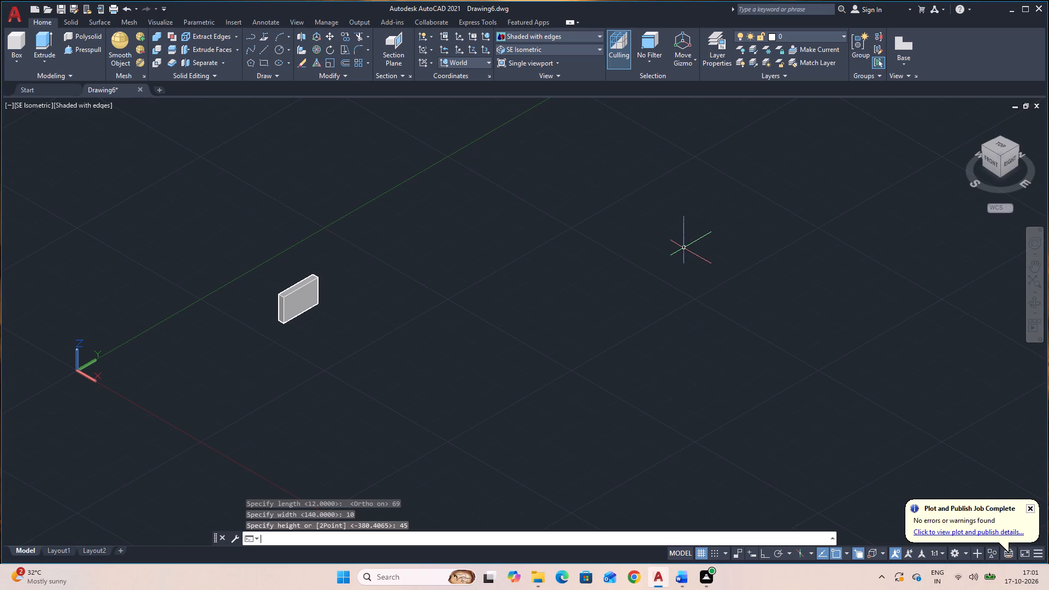
Draw a 22-unit construction line along Y on the plate's large front face, starting 18 below its near top corner.
scroll(453, 232, up, 2)
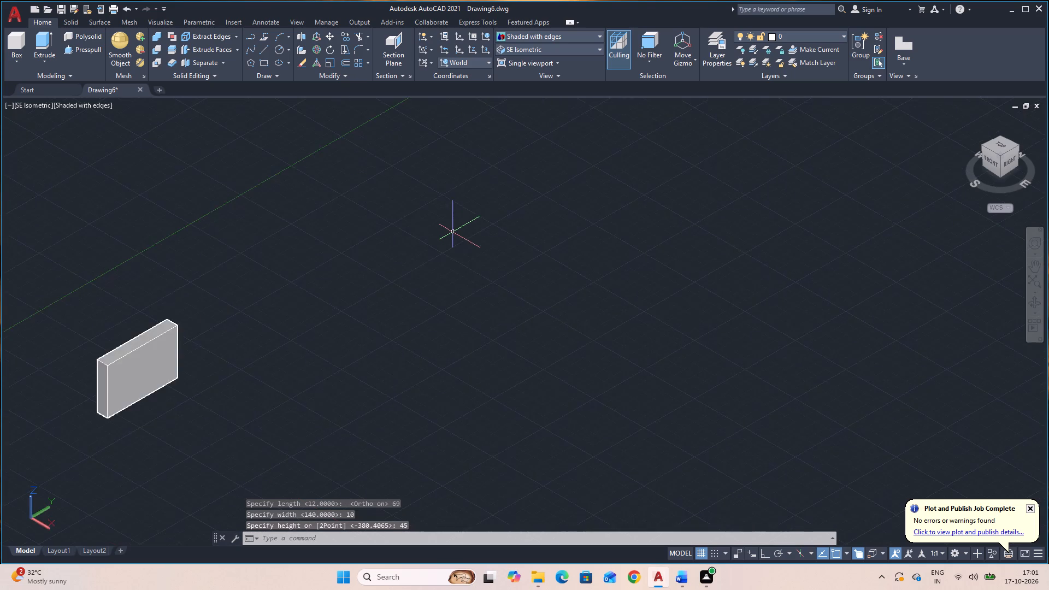
scroll(453, 232, up, 1)
middle_drag(347, 323, 439, 271)
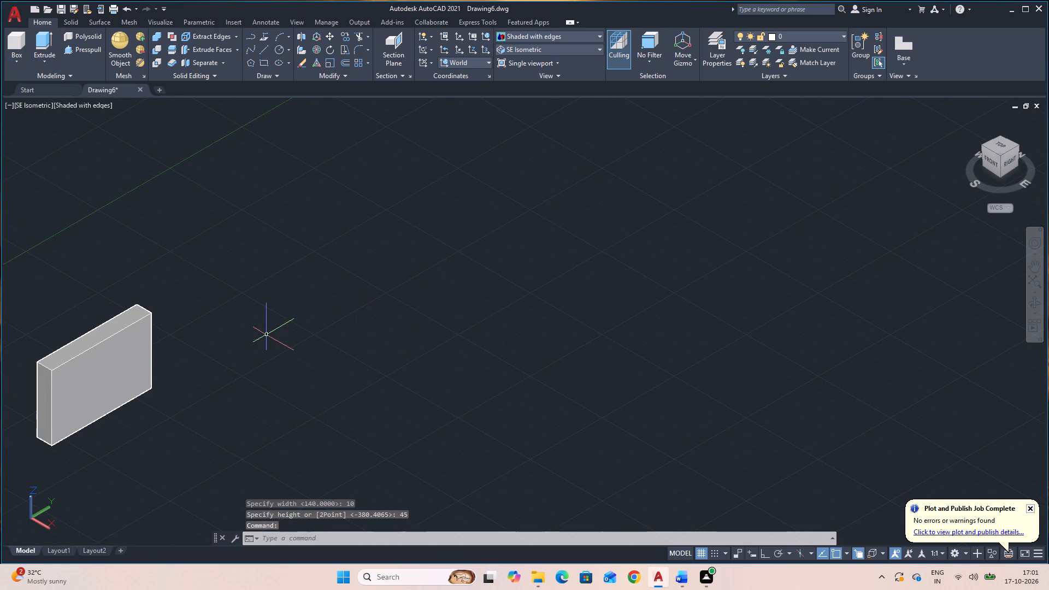
middle_drag(269, 335, 347, 279)
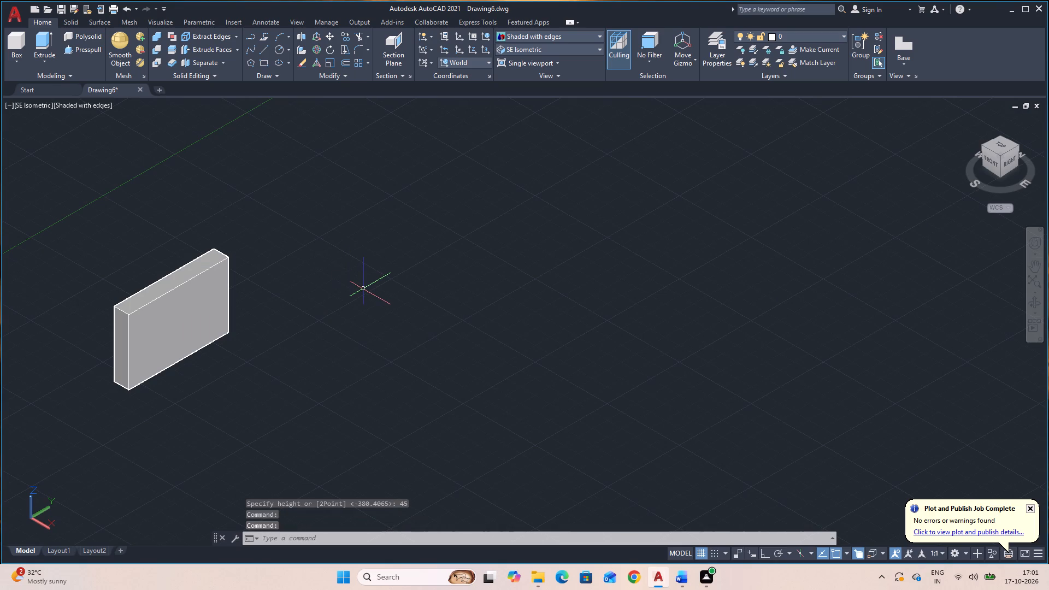
middle_drag(334, 325, 384, 280)
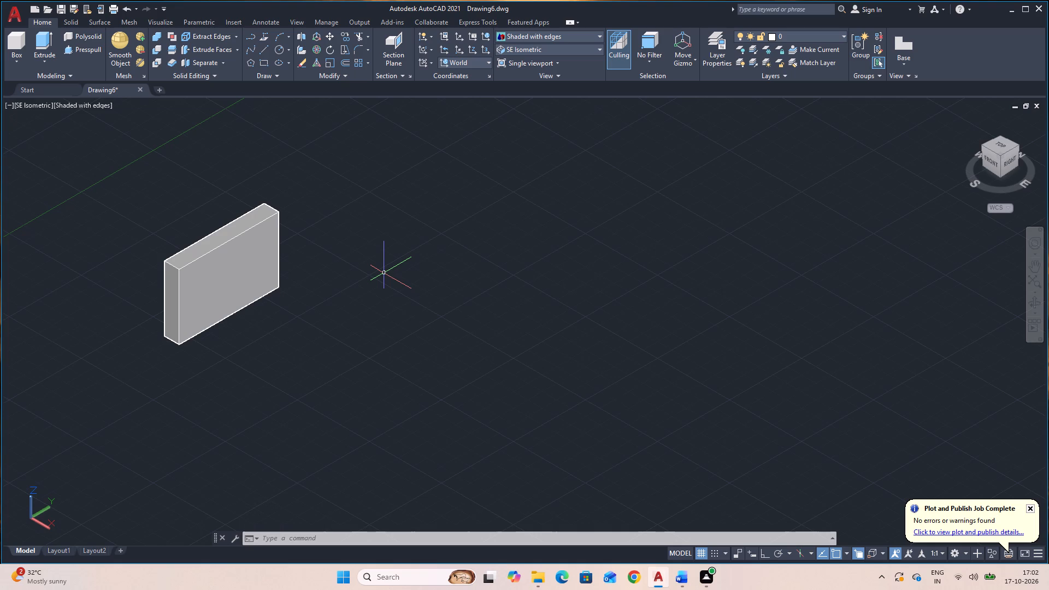
text(L)
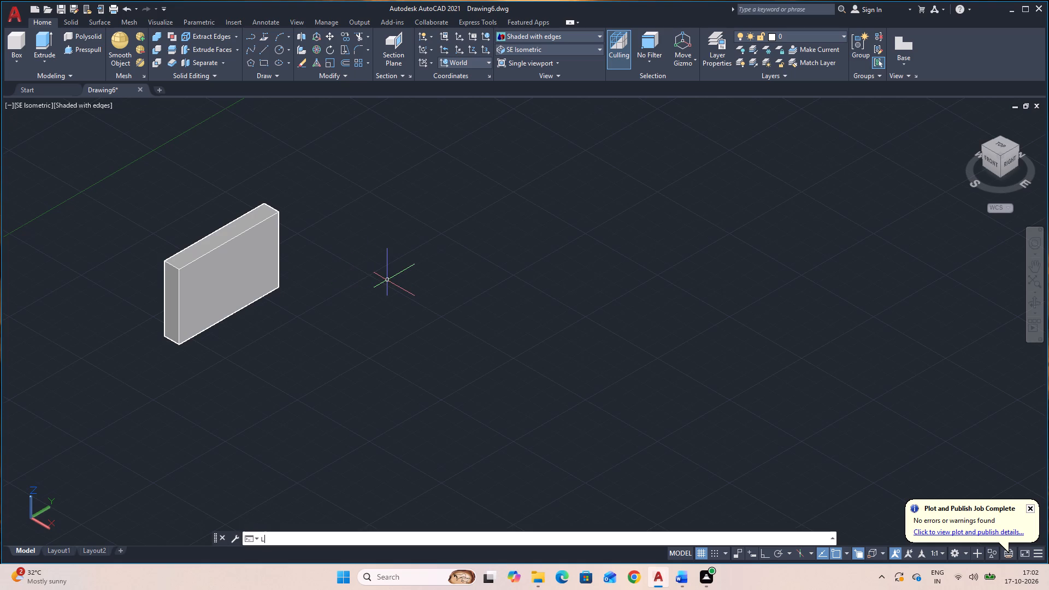
key(space)
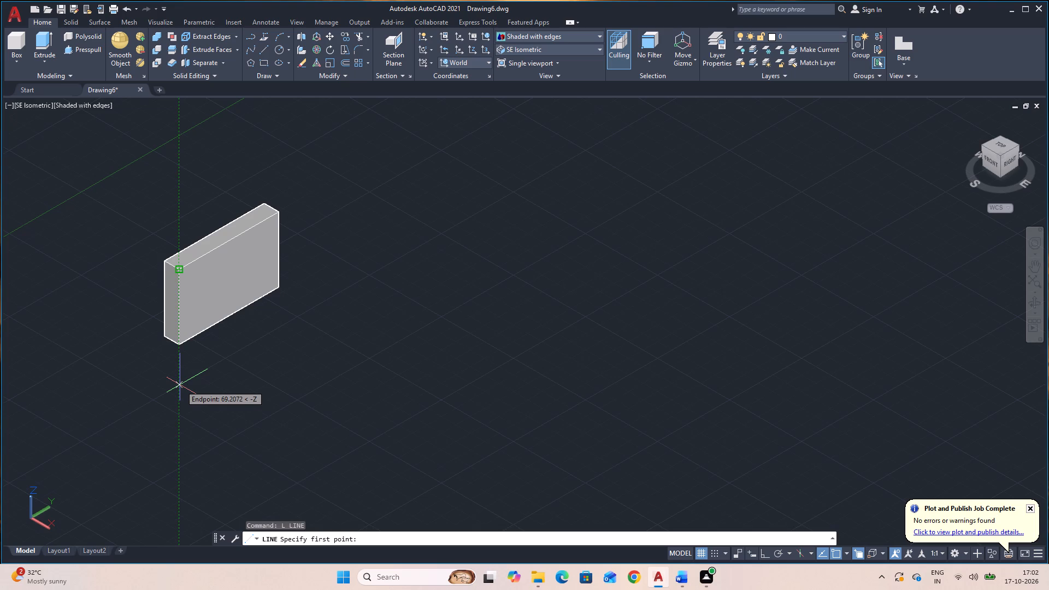
text(18)
key(Return)
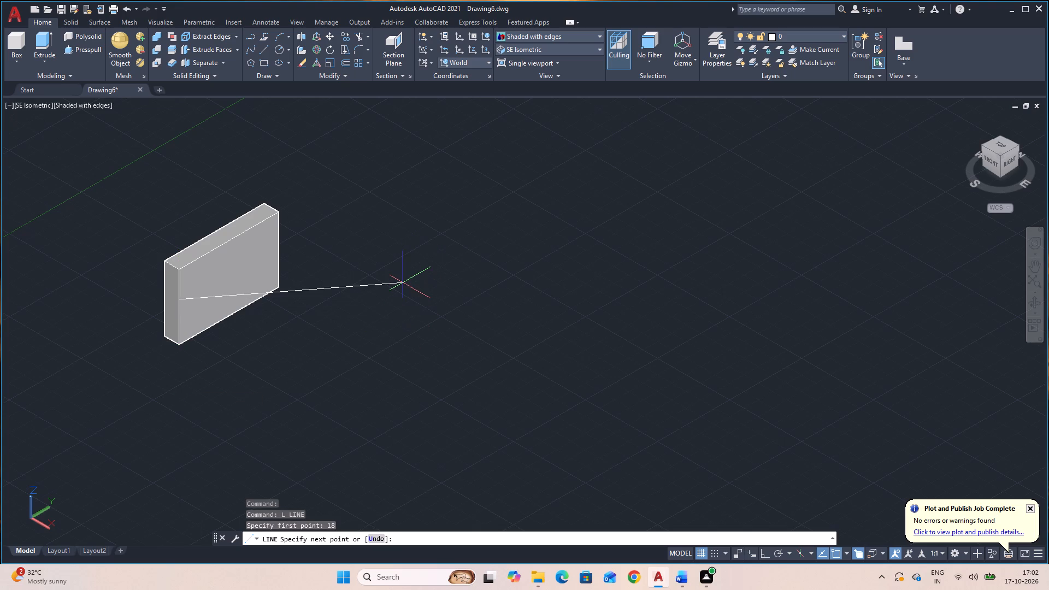
key(F8)
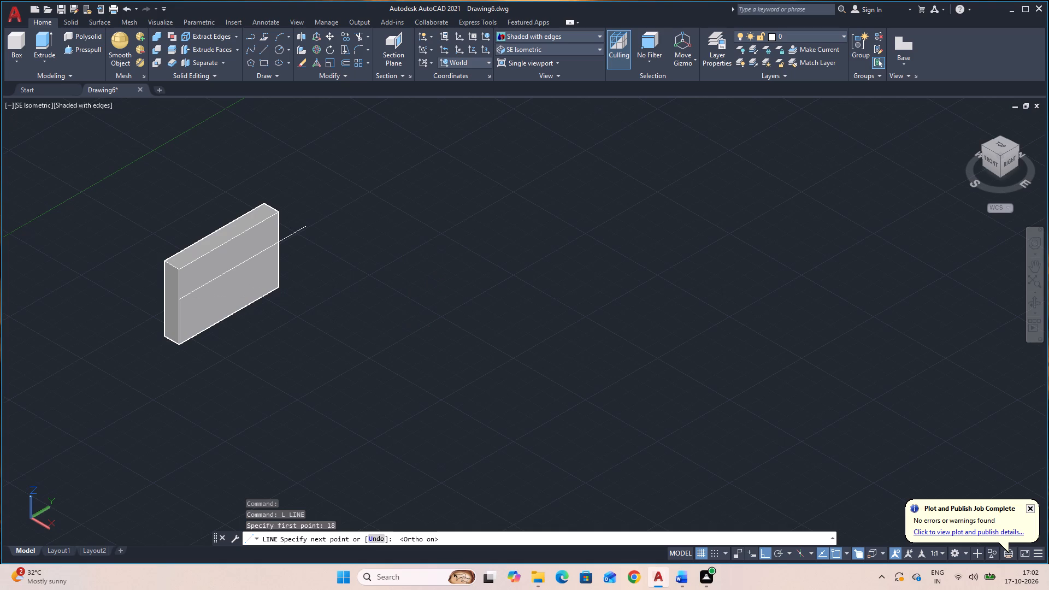
text(22)
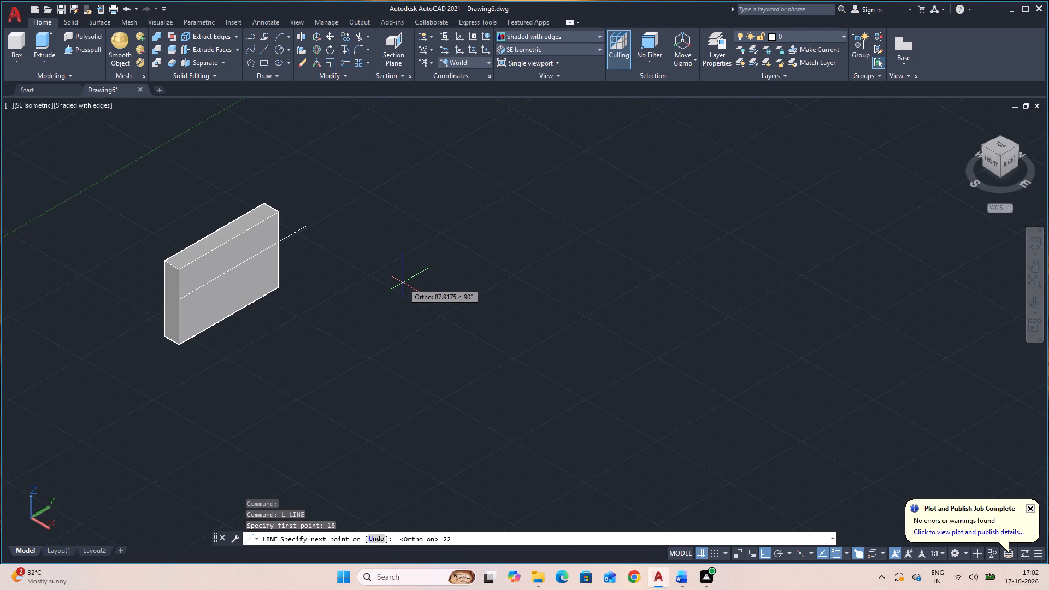
key(Return)
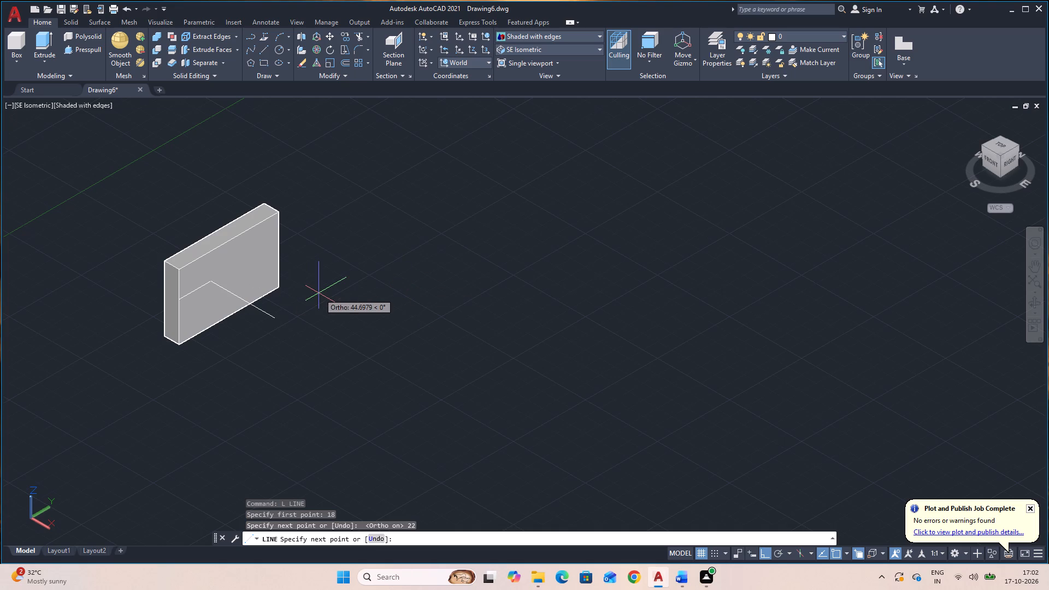
key(Escape)
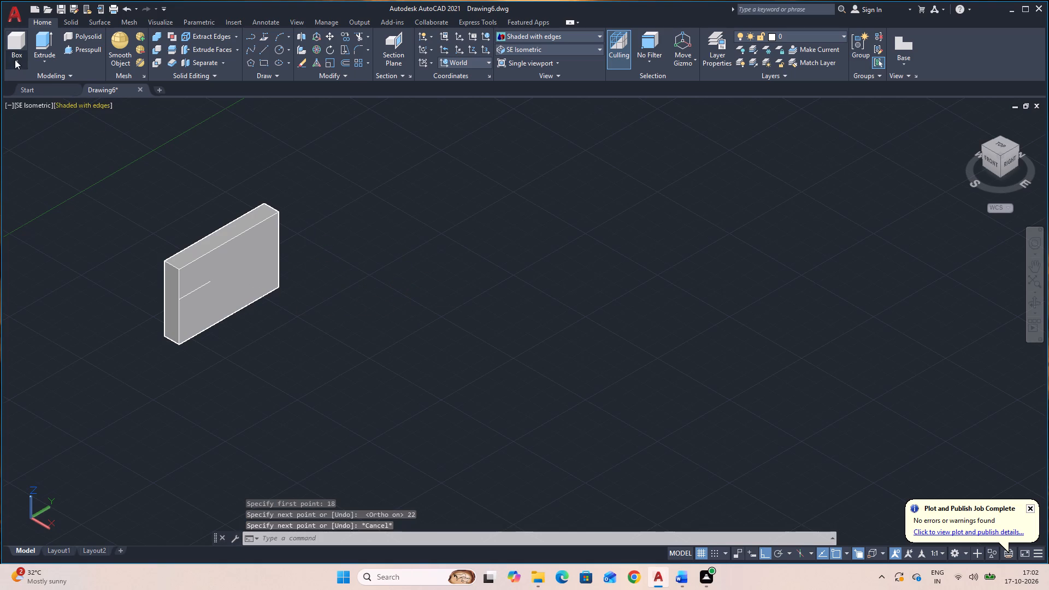
Create a cylinder of radius 8 centred on the construction line's inner end, with its axis running 10 through the plate's thickness.
click(15, 60)
click(28, 101)
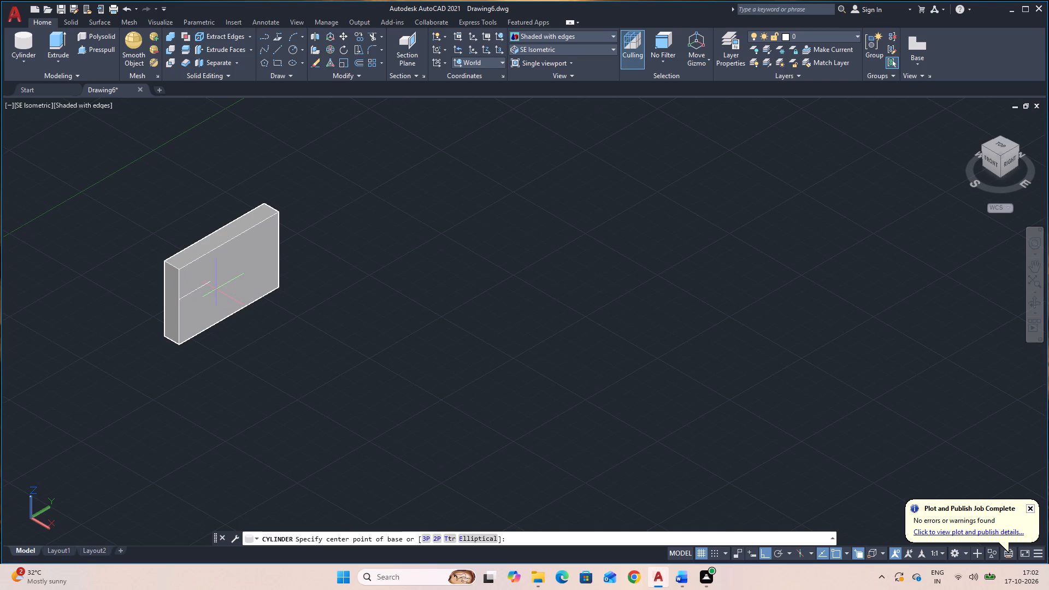
click(212, 284)
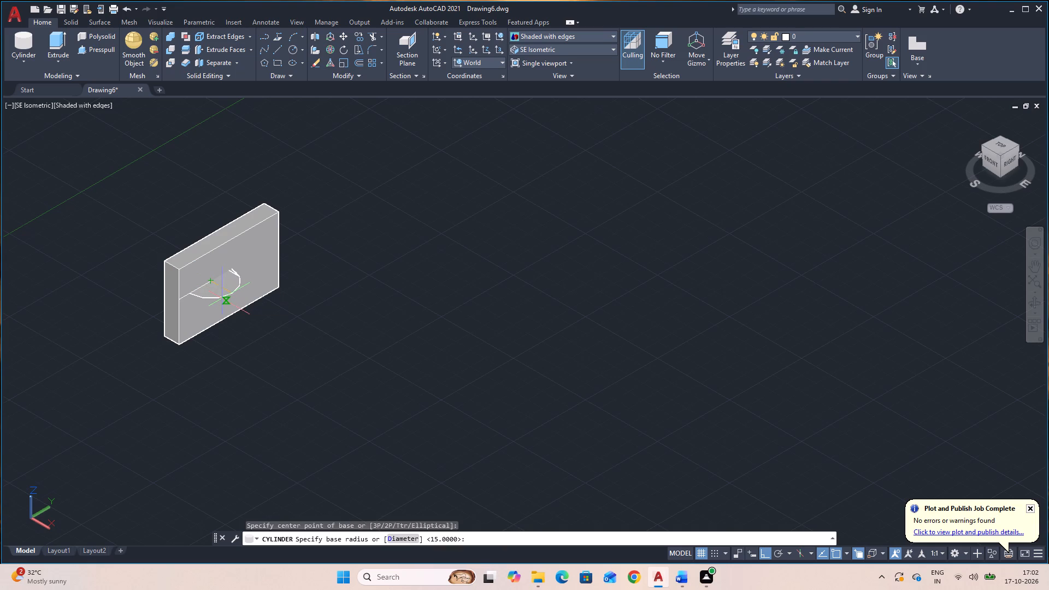
key(8)
key(Return)
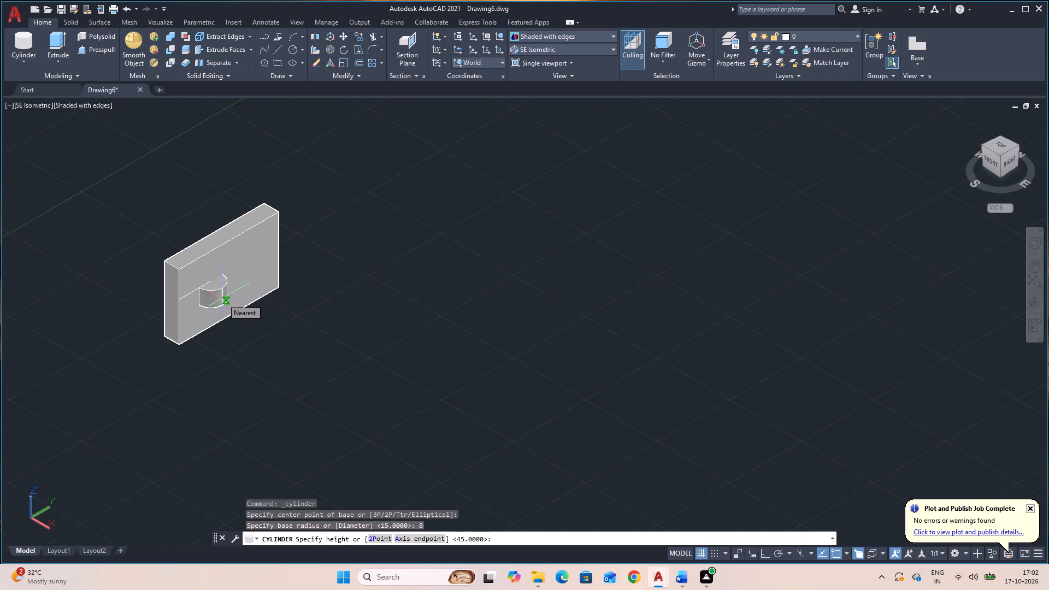
click(423, 540)
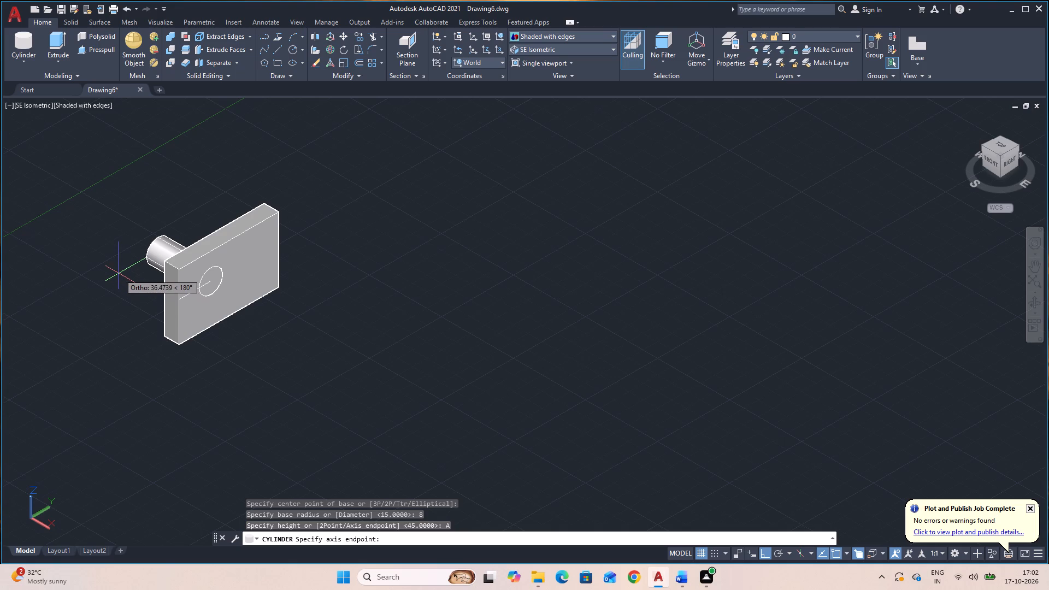
text(10)
key(Return)
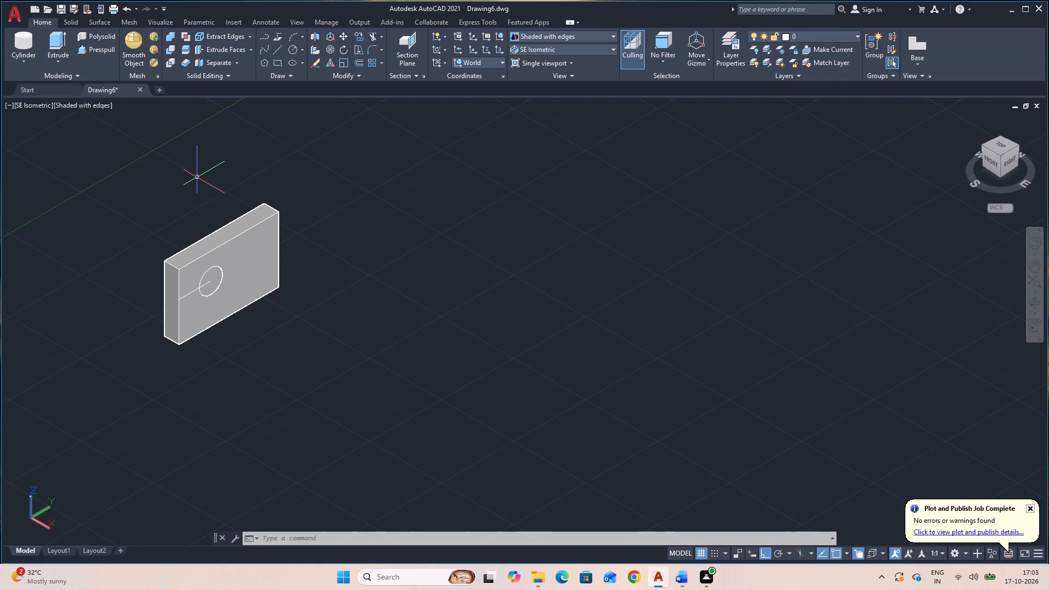
Subtract the cylinder from the plate to cut a through hole.
text(SU)
key(space)
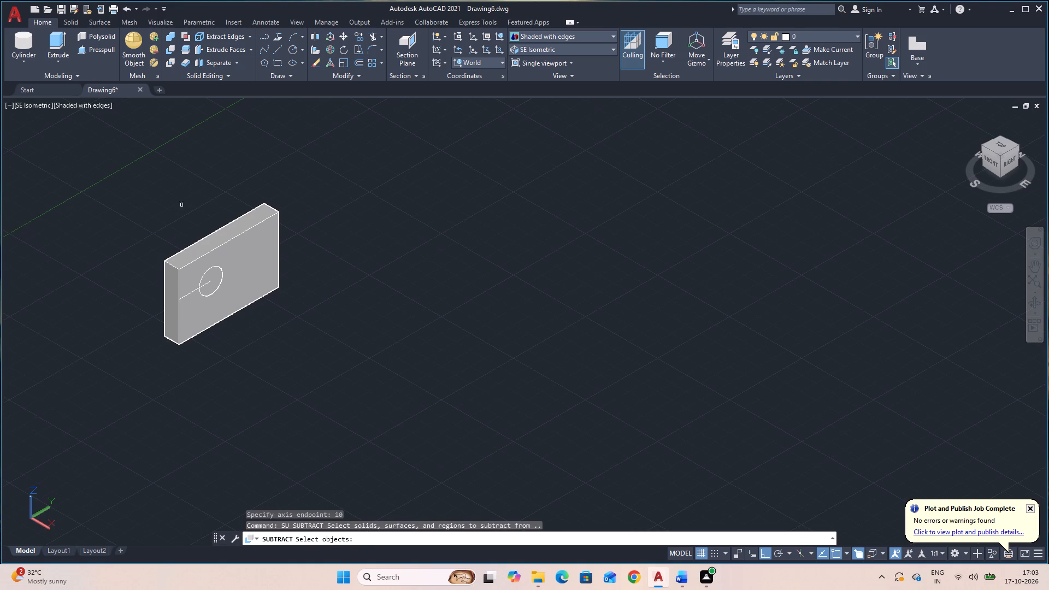
click(237, 255)
key(space)
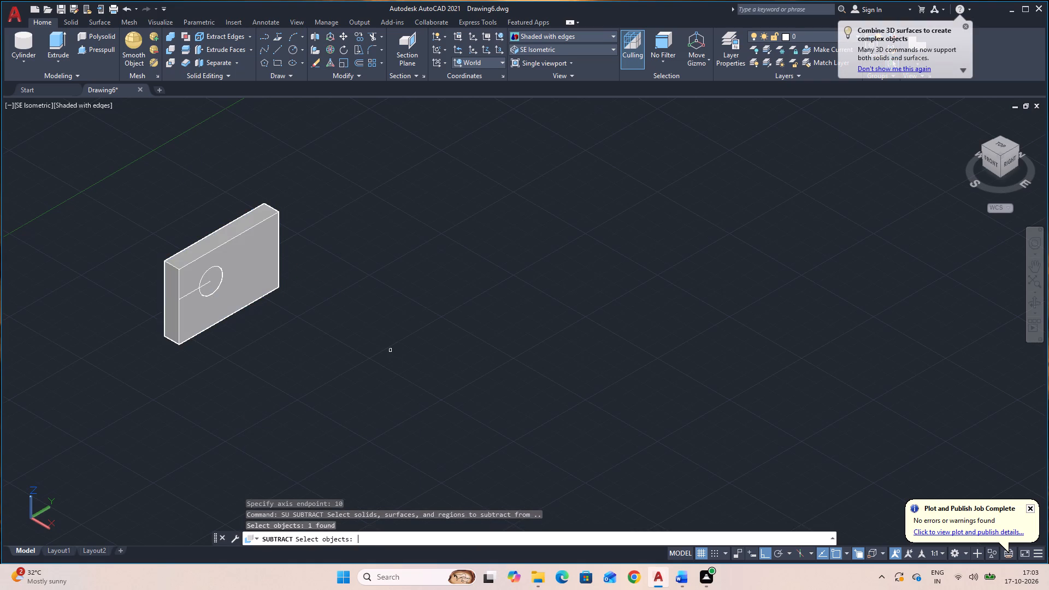
click(217, 282)
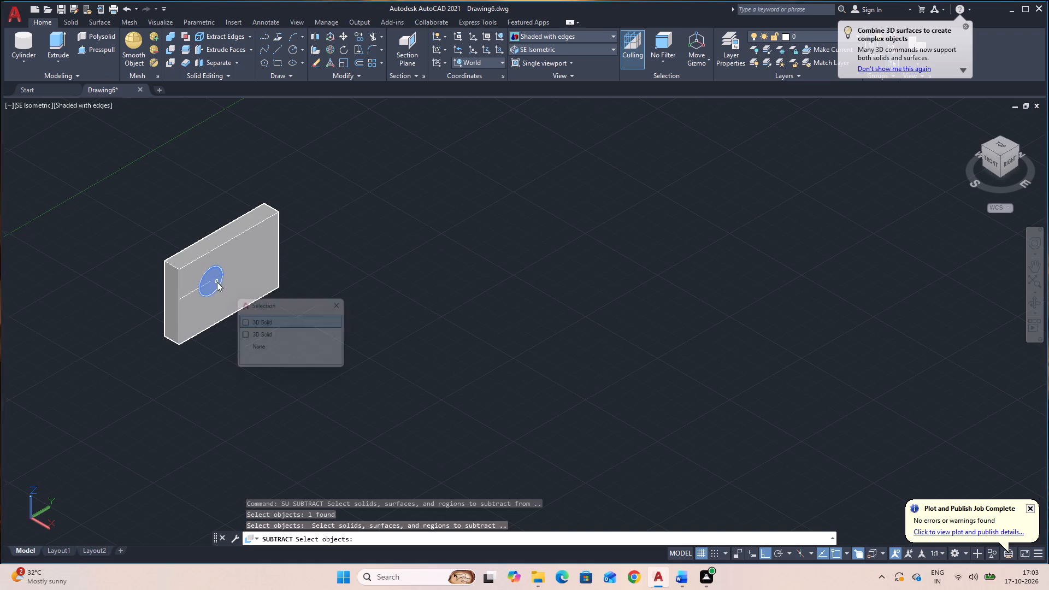
key(space)
key(space)
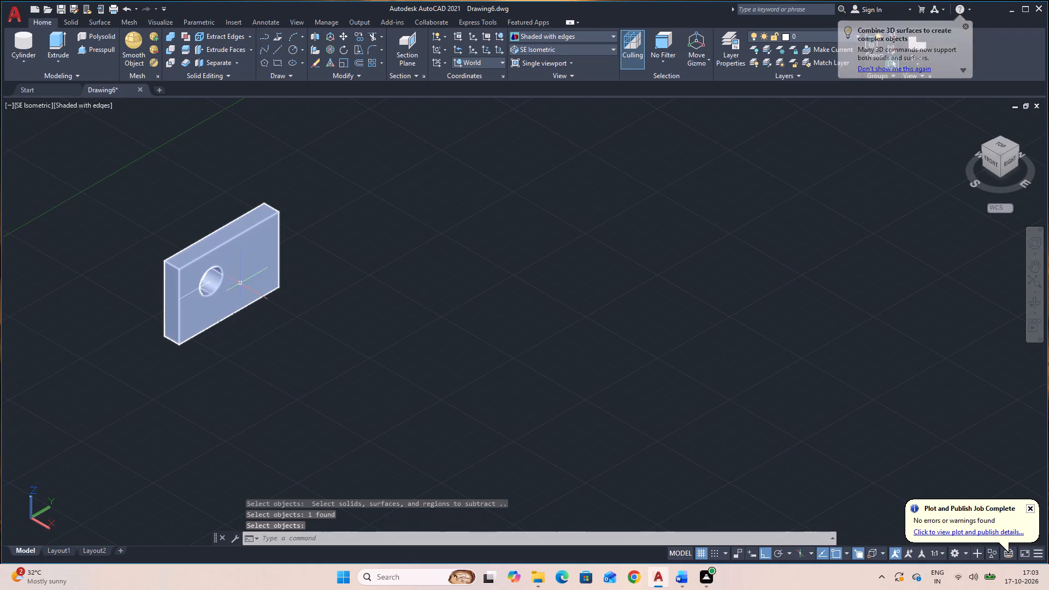
Delete the construction line at the hole's centre.
click(207, 283)
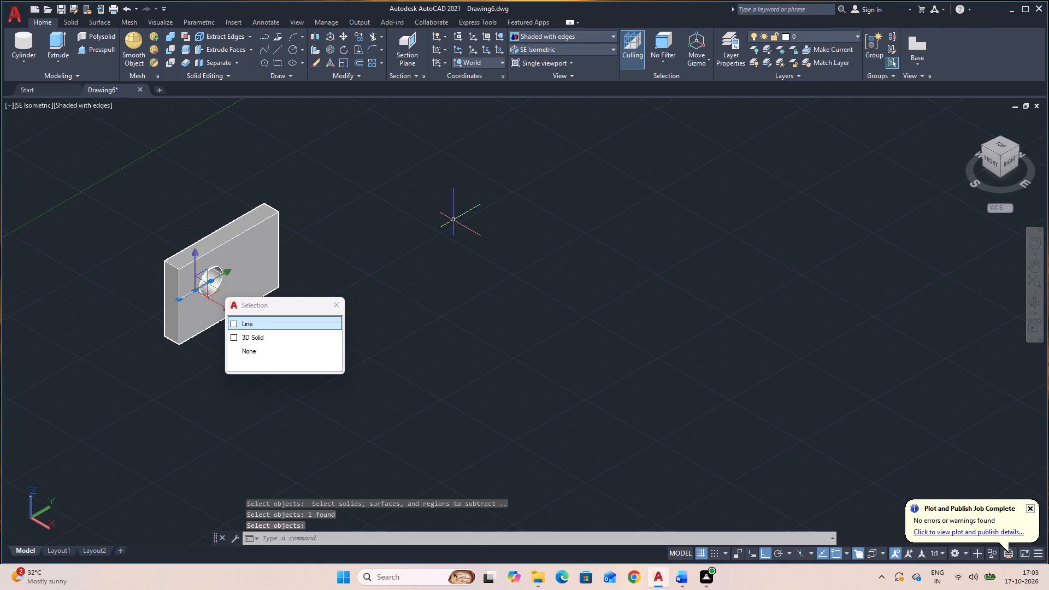
key(Delete)
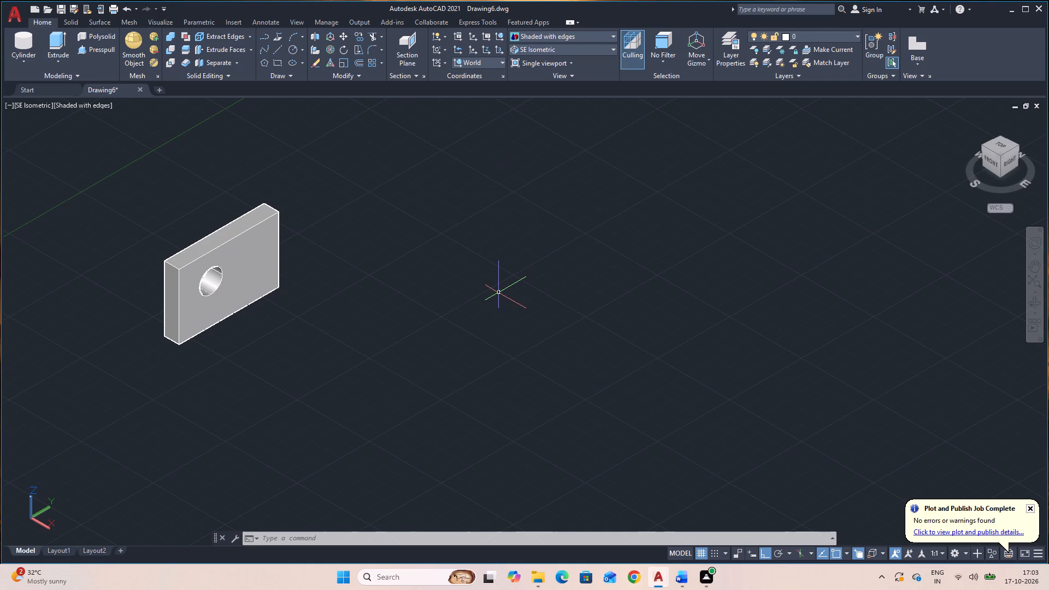
Start a line at the plate's near bottom corner on the large front face, with a 30-unit first segment along the bottom edge.
middle_drag(505, 324, 503, 296)
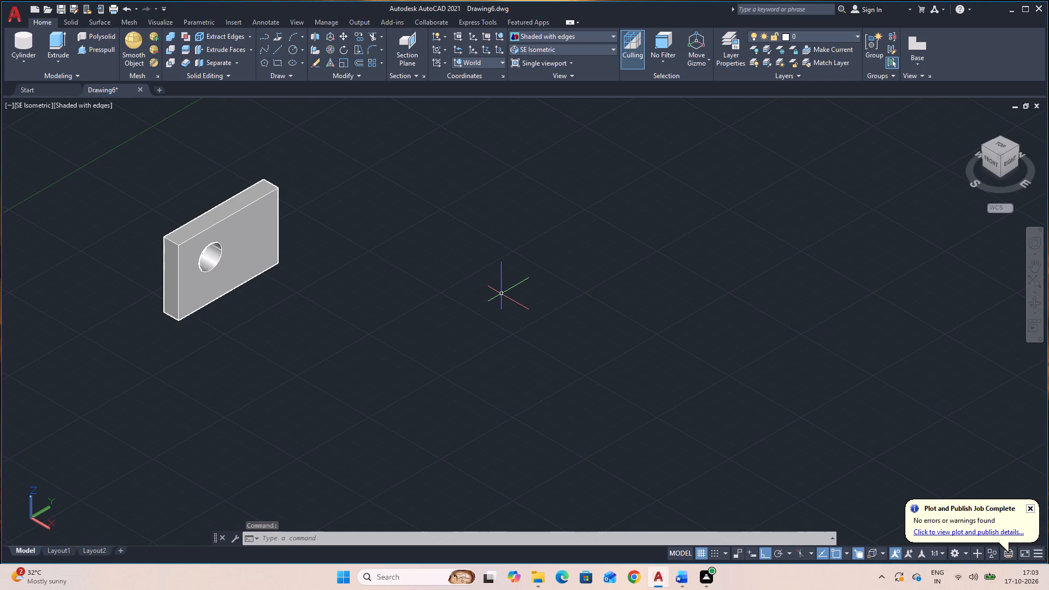
text(L)
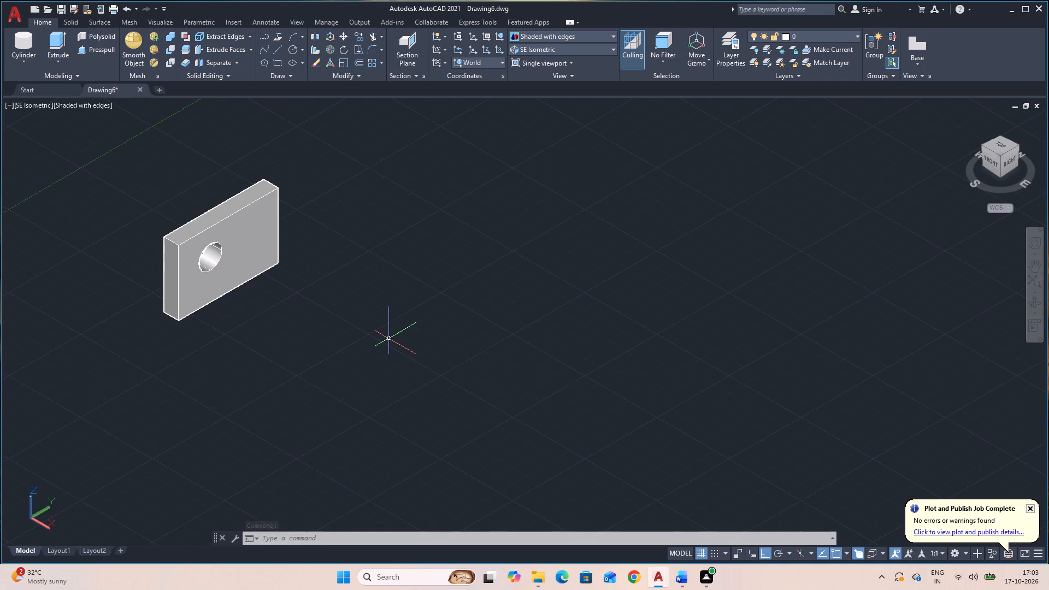
key(space)
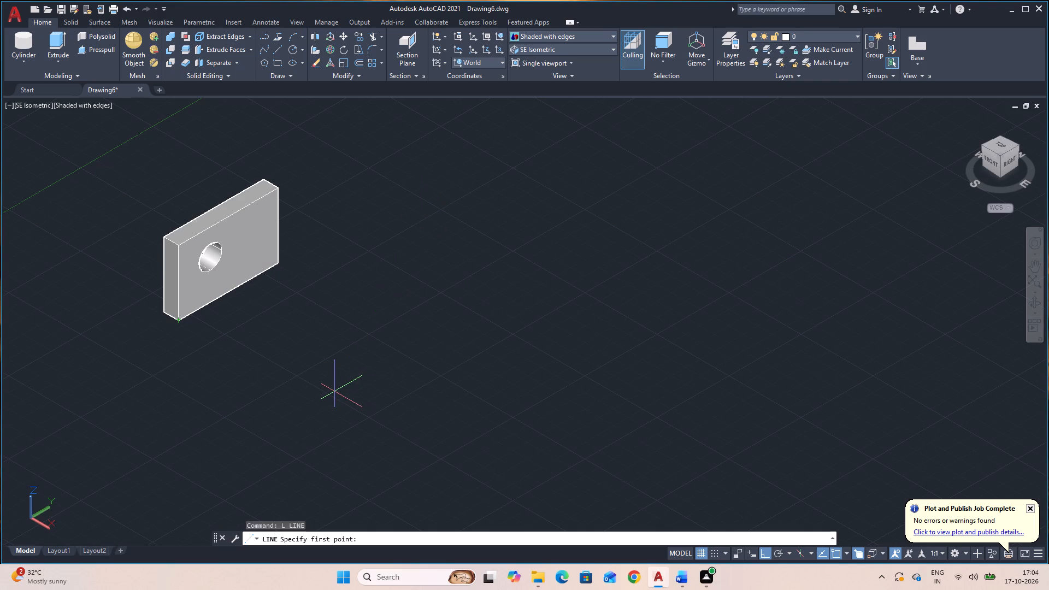
text(L)
key(space)
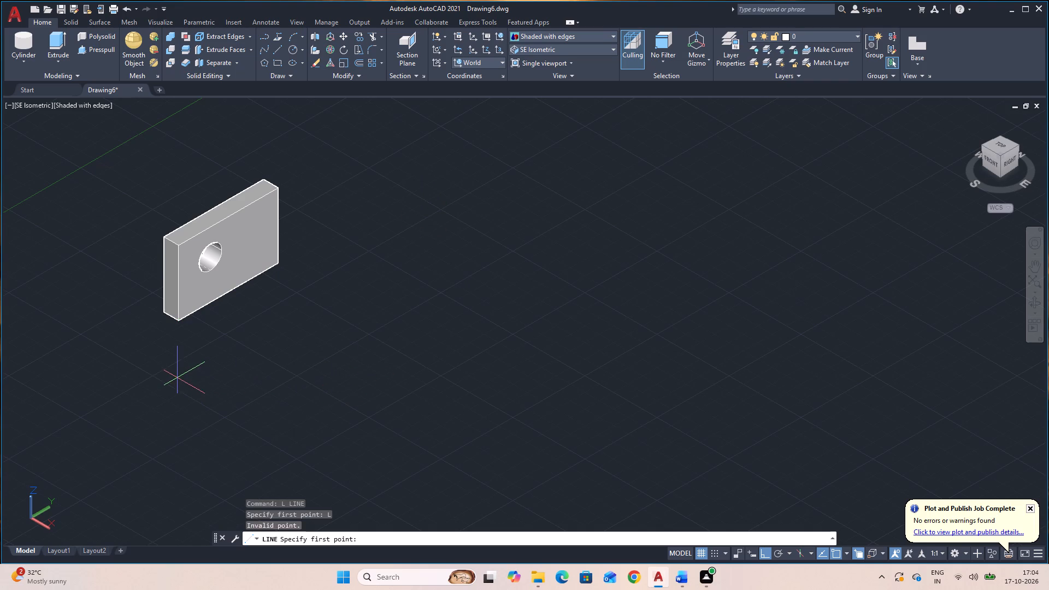
click(175, 320)
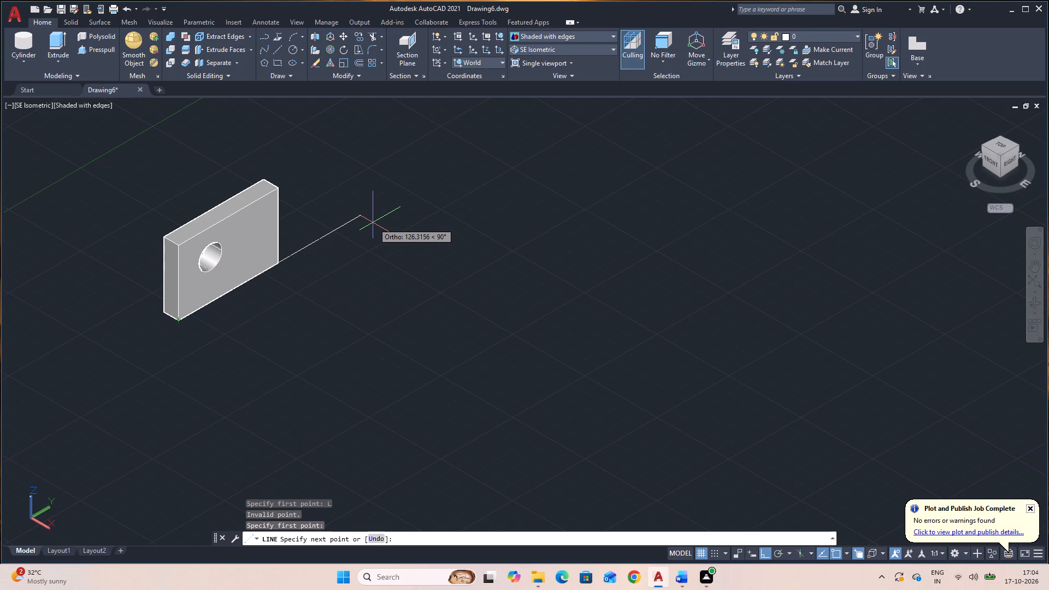
text(30)
key(Return)
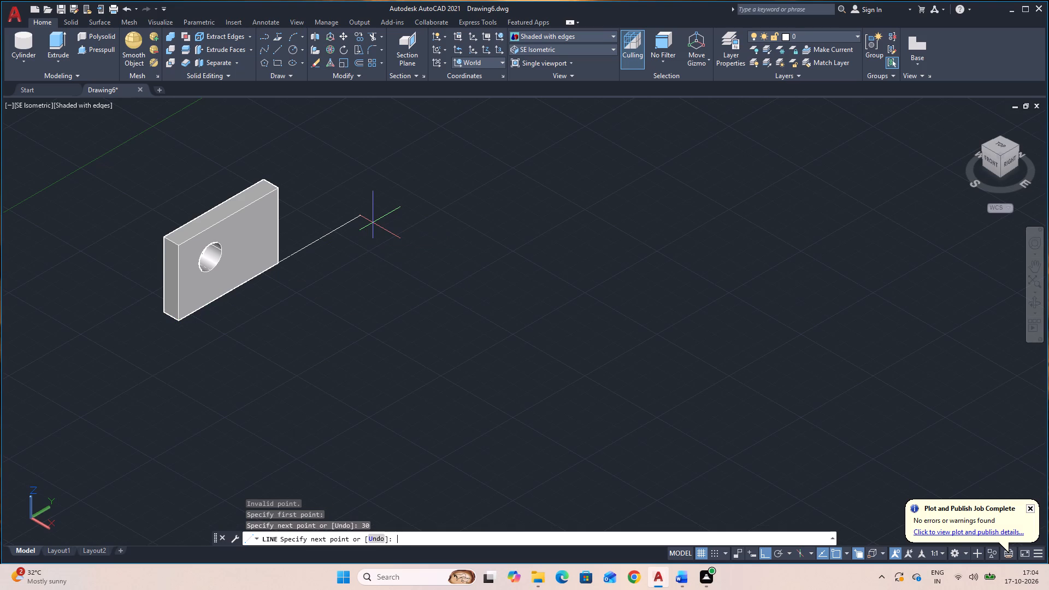
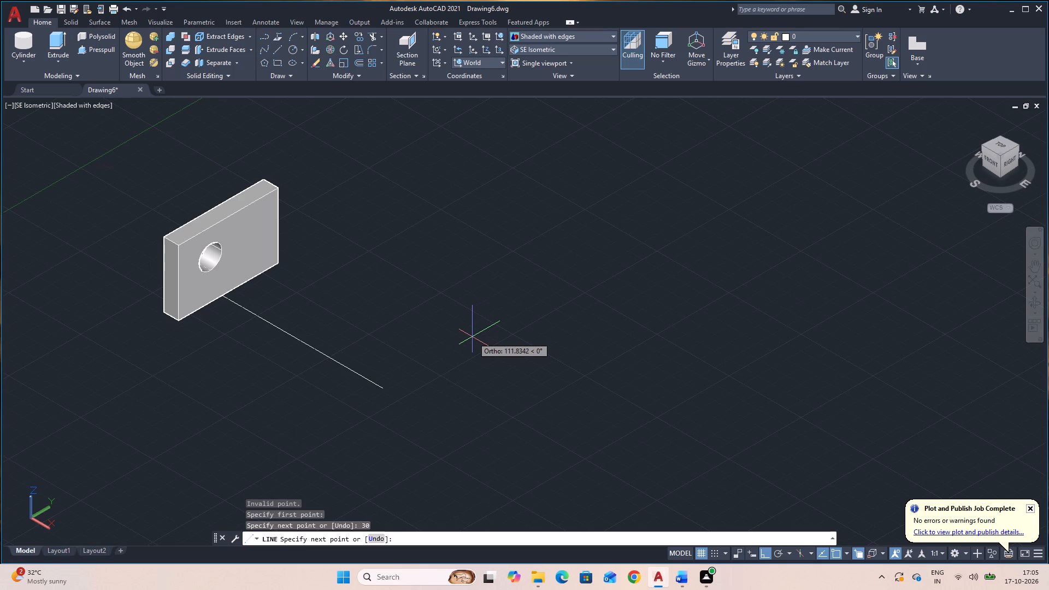
Finish the line with a second segment running perpendicular to the plate's large front face, away from the bottom edge.
click(370, 362)
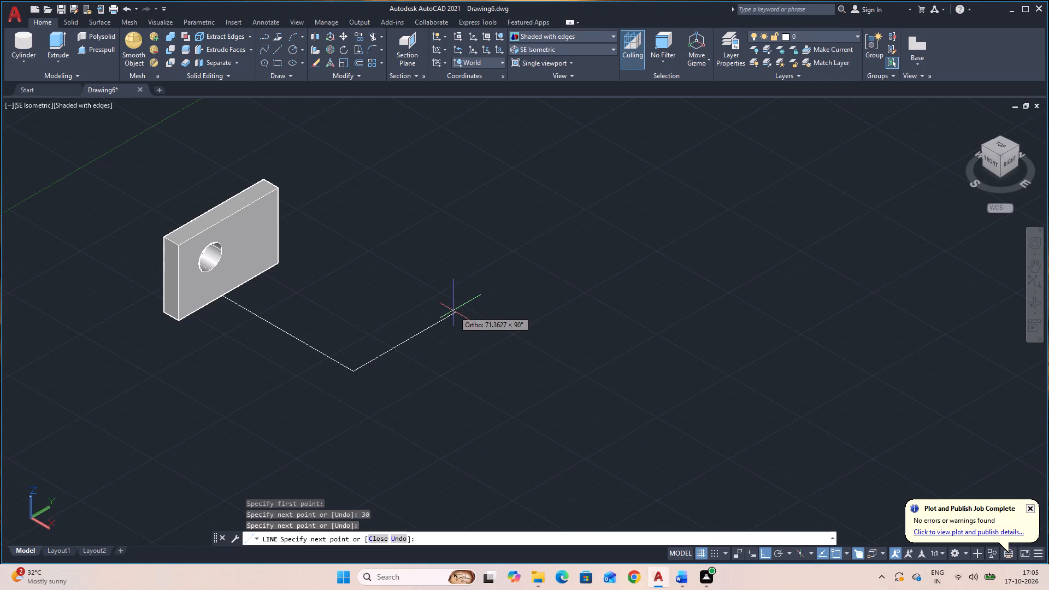
key(Escape)
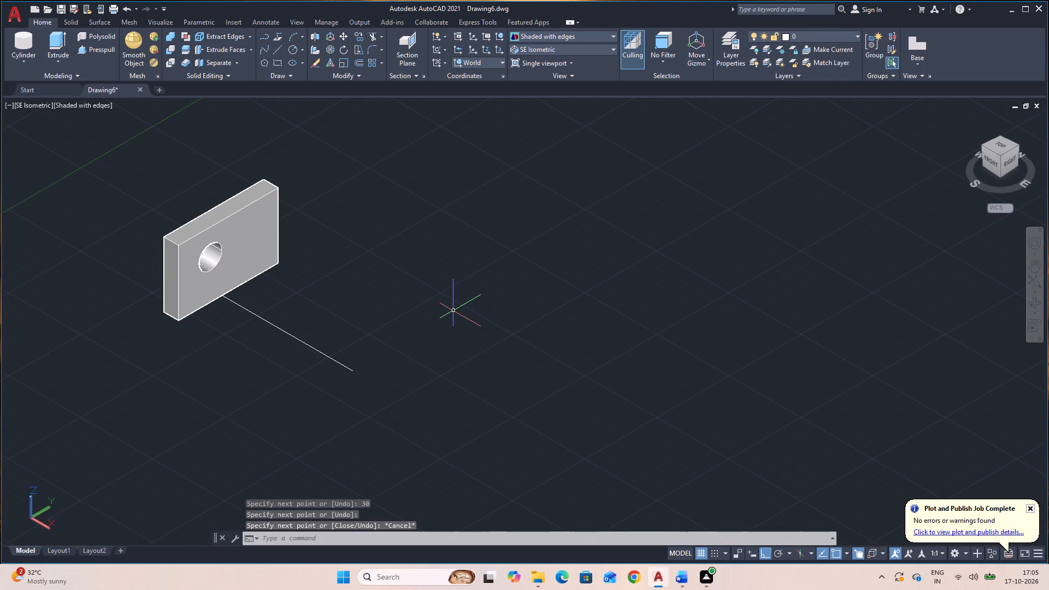
Move both line segments together away from the plate, along the direction perpendicular to its front face.
click(284, 331)
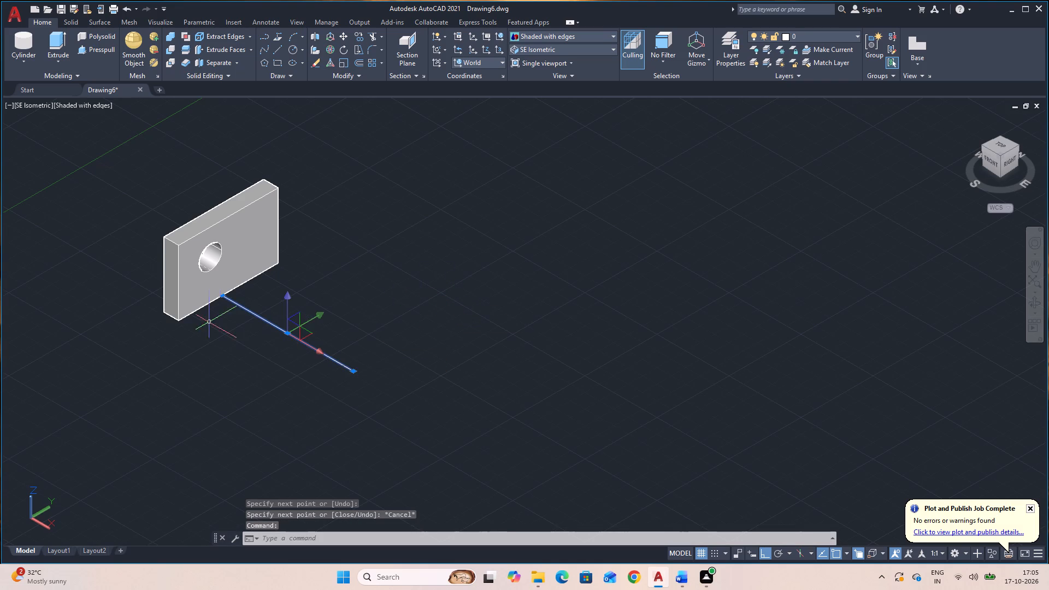
click(202, 307)
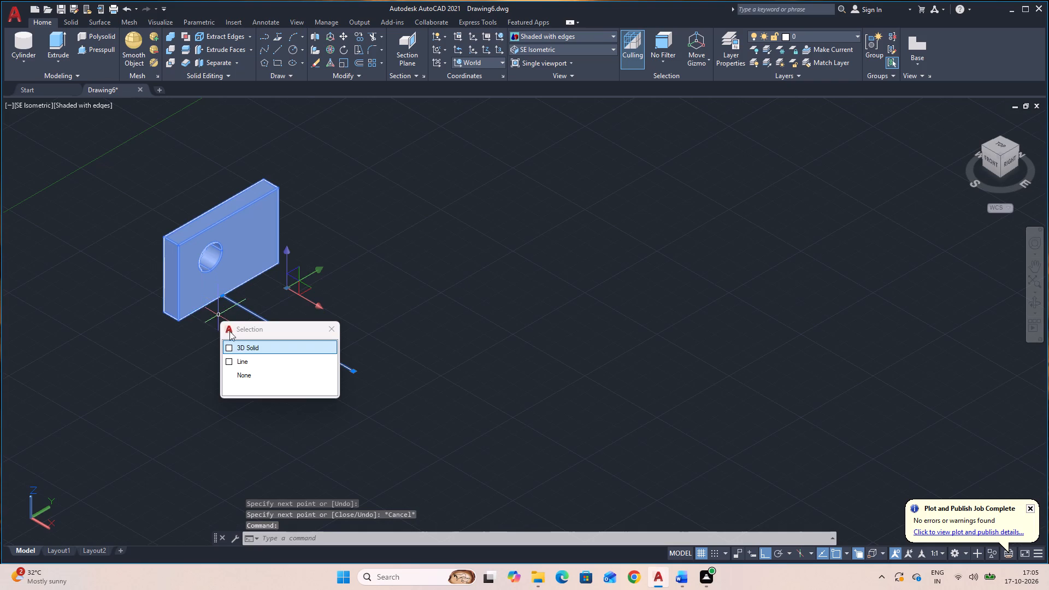
click(242, 362)
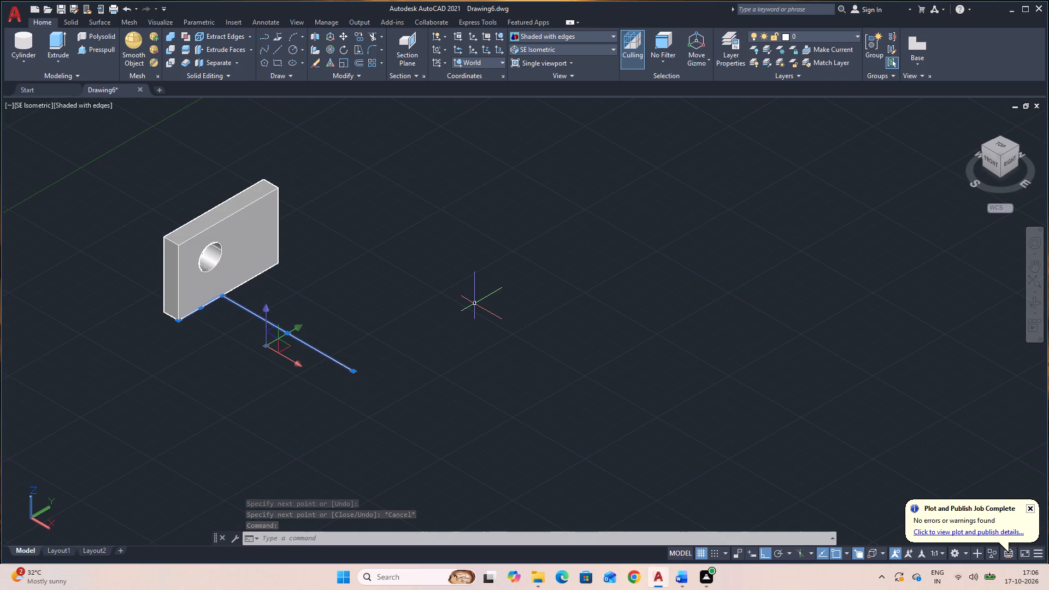
text(M)
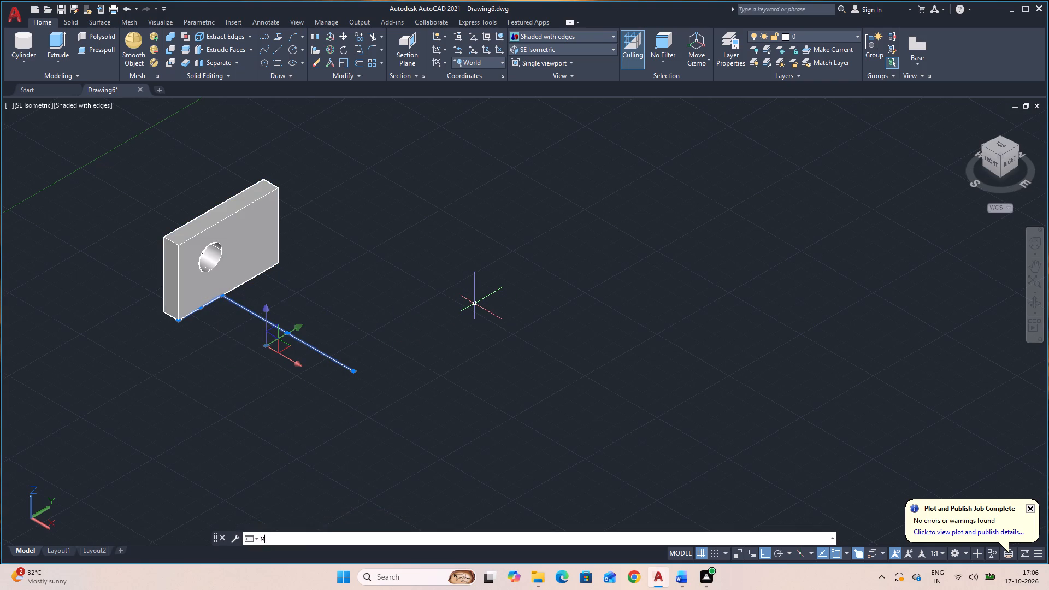
key(space)
click(352, 373)
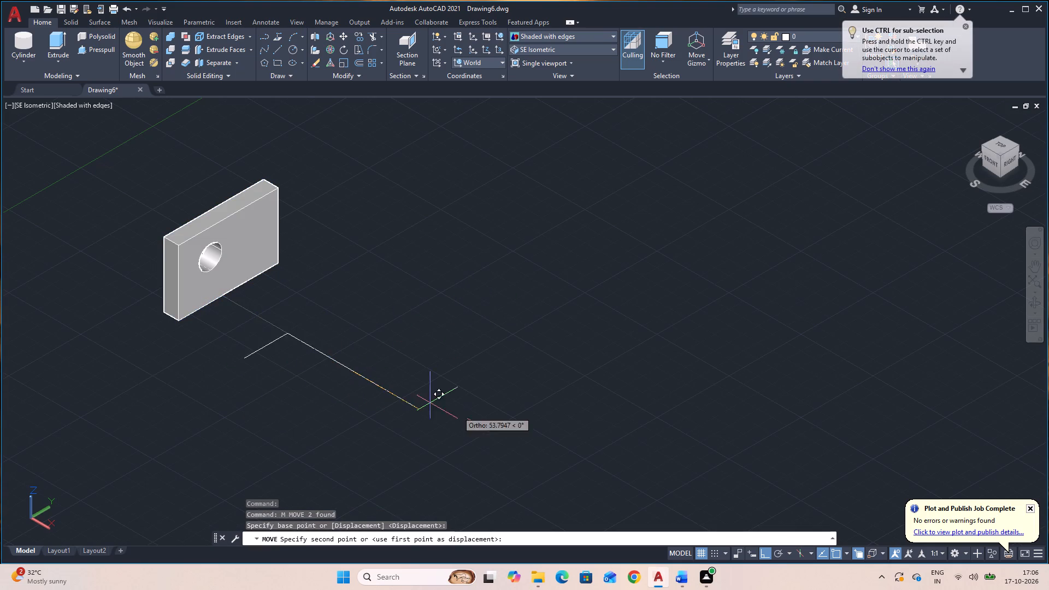
click(513, 419)
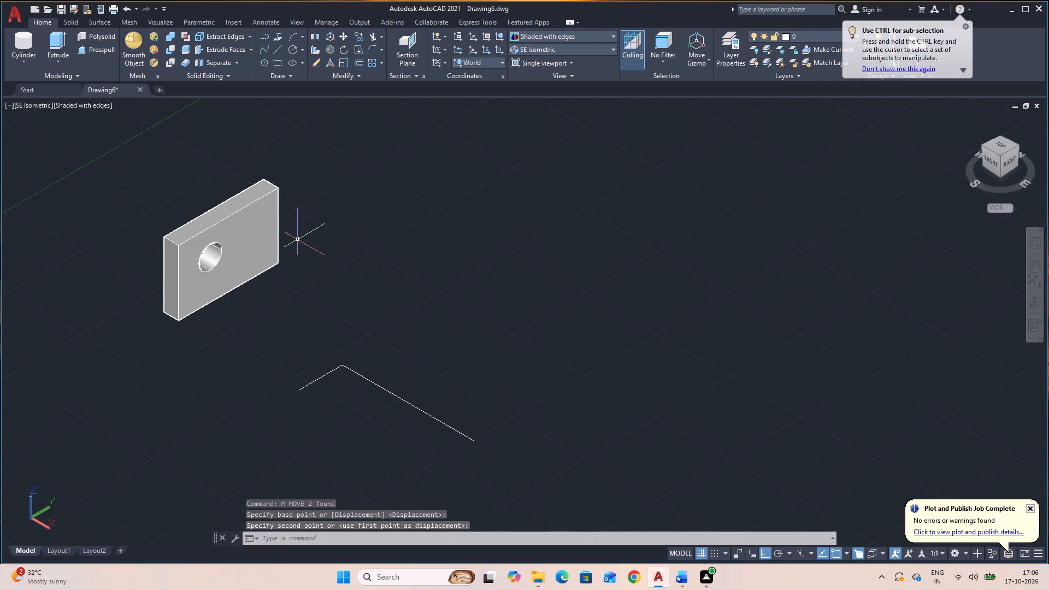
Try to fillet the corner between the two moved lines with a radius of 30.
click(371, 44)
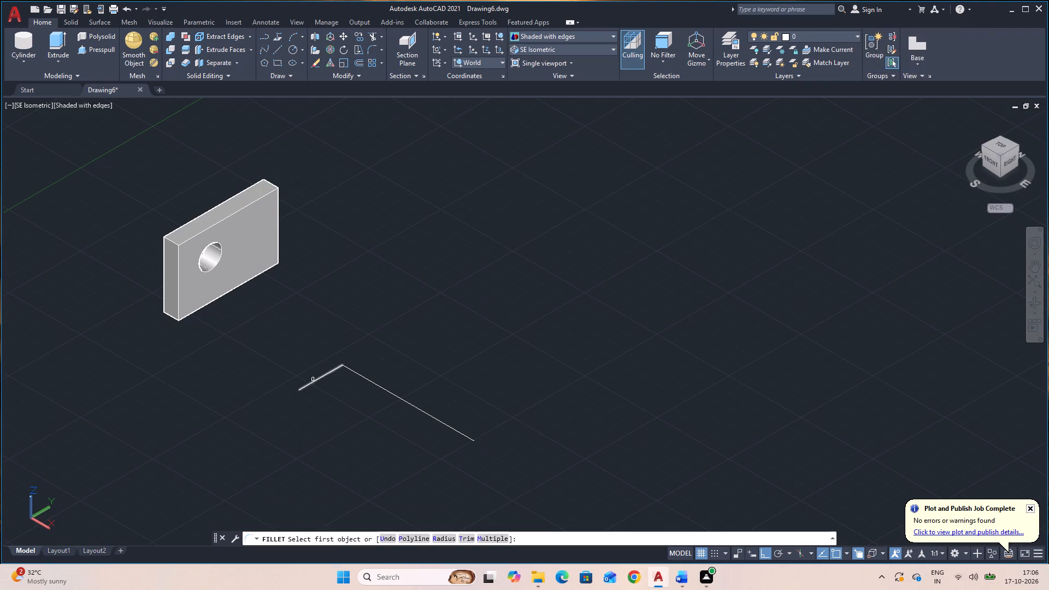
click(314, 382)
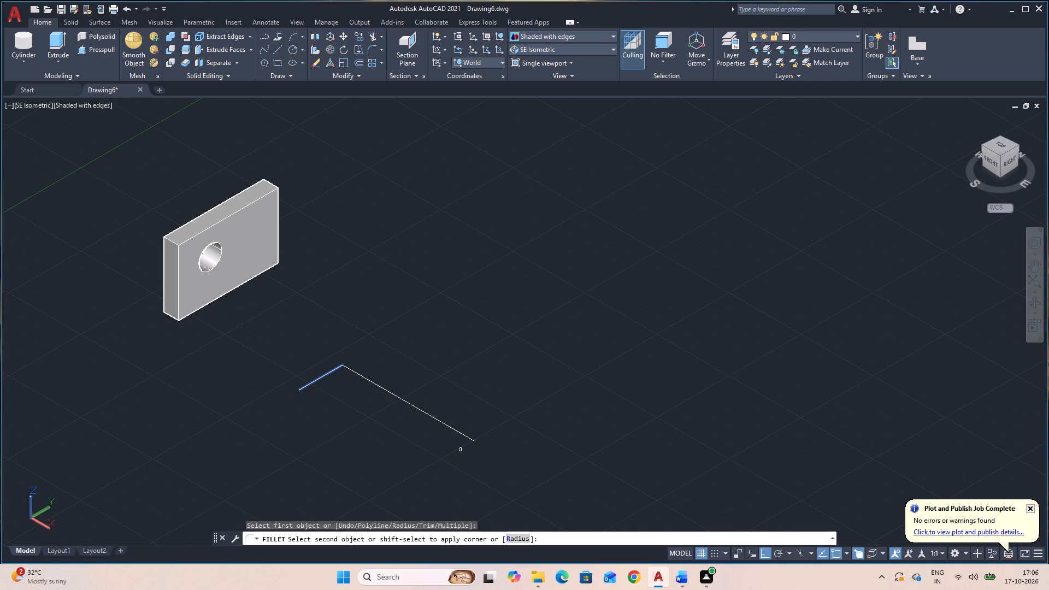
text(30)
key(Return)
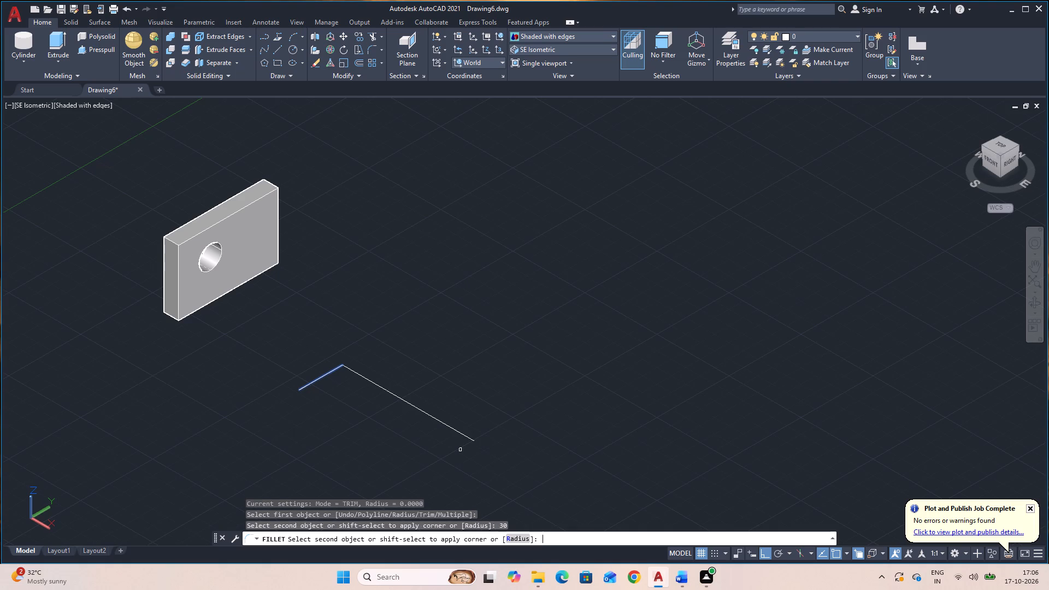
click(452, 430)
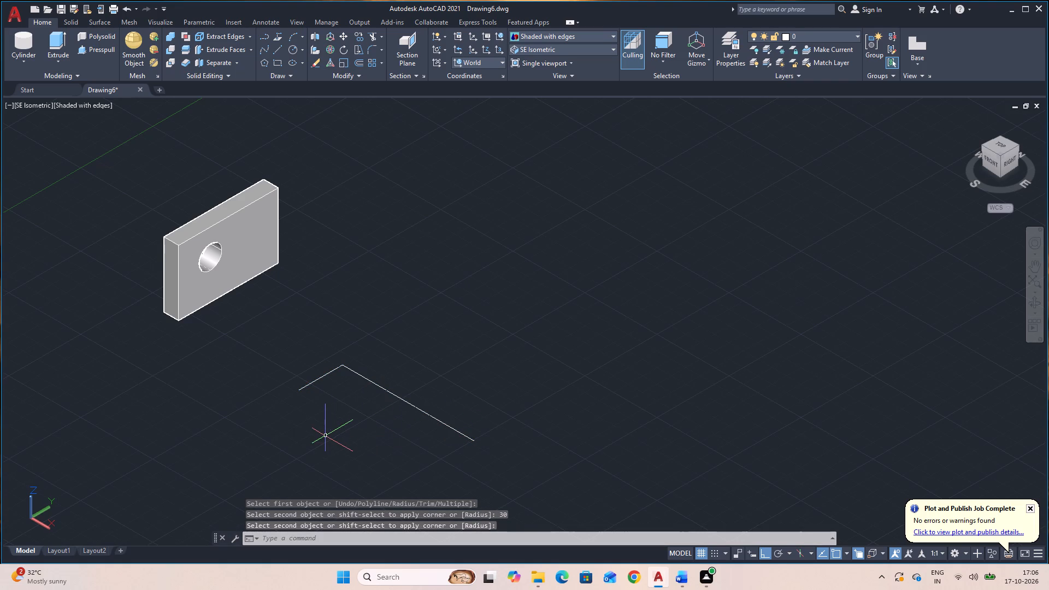
Delete the short 30-unit line of the moved pair.
click(316, 380)
key(Delete)
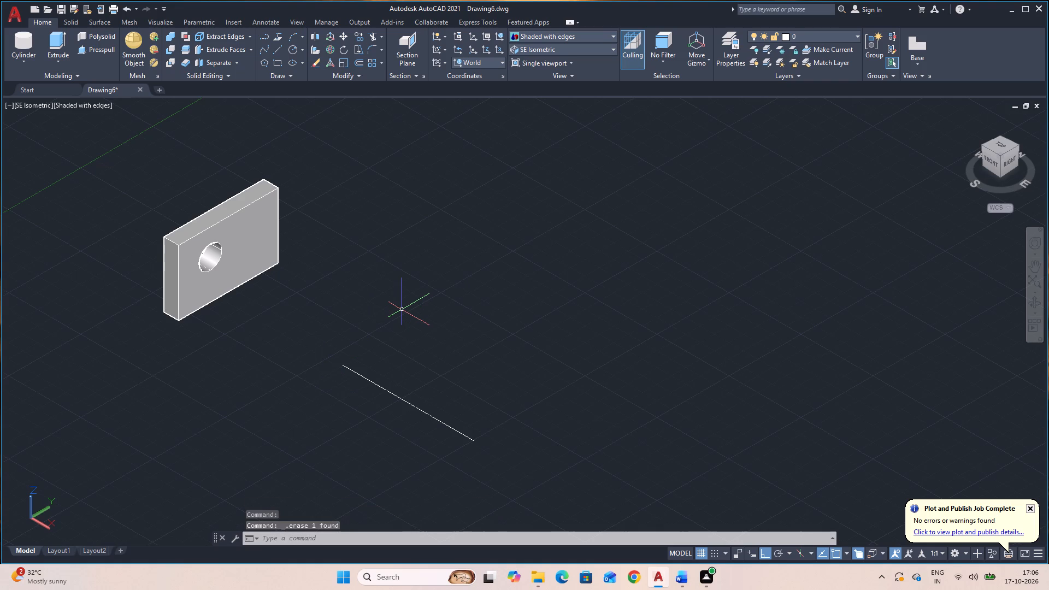
Draw a longer line from the remaining line's end nearest the plate, running parallel to the plate's bottom edge.
key(l)
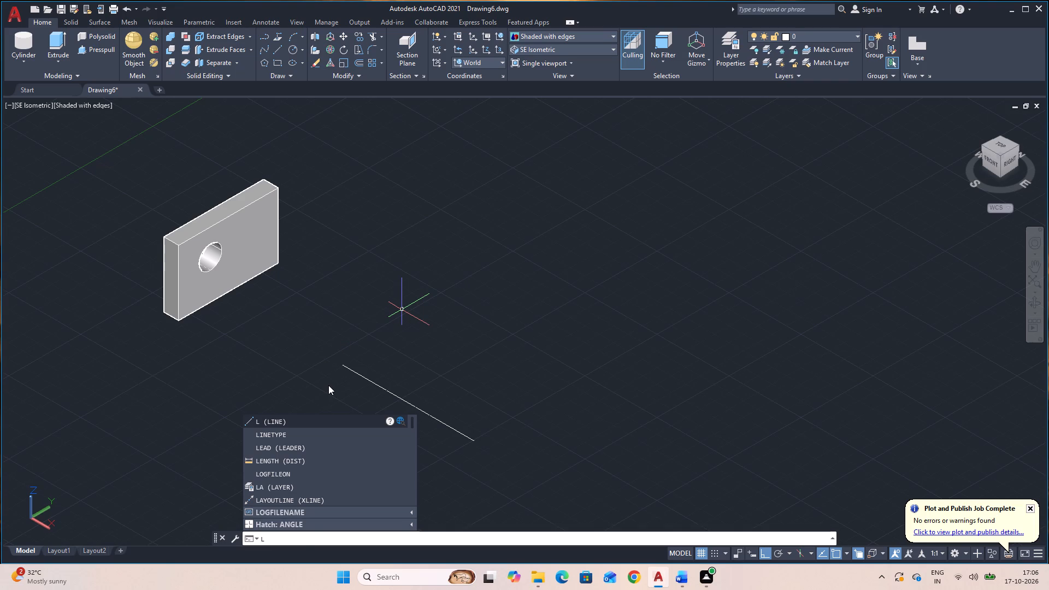
key(space)
click(343, 362)
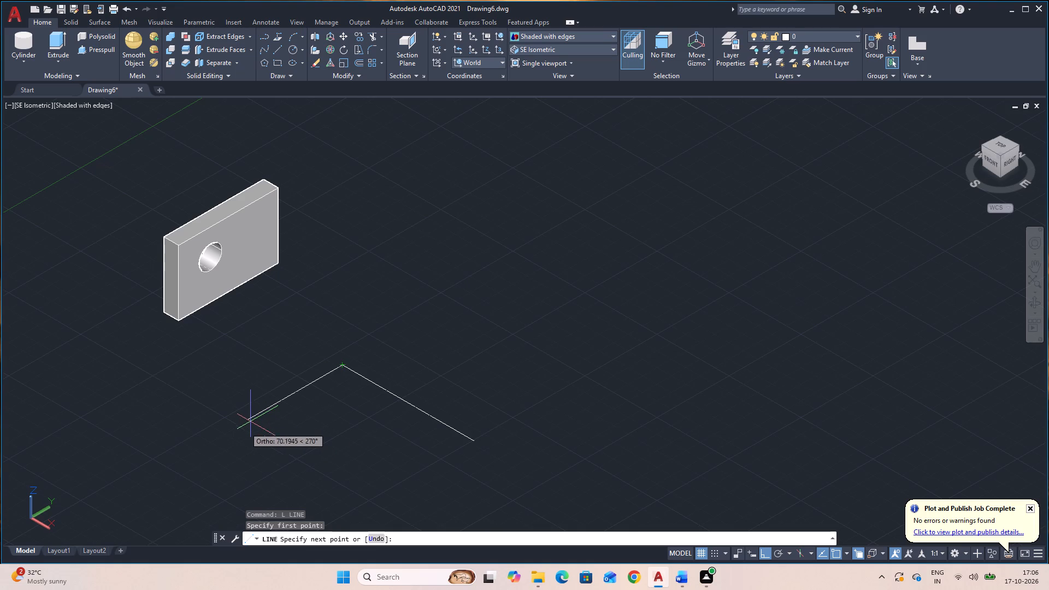
click(277, 416)
key(Escape)
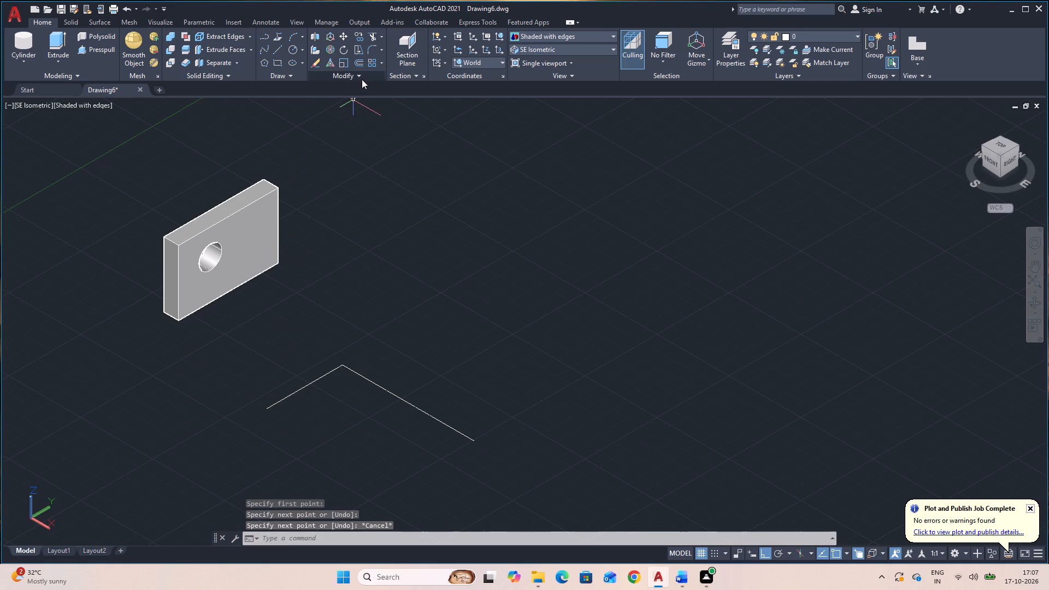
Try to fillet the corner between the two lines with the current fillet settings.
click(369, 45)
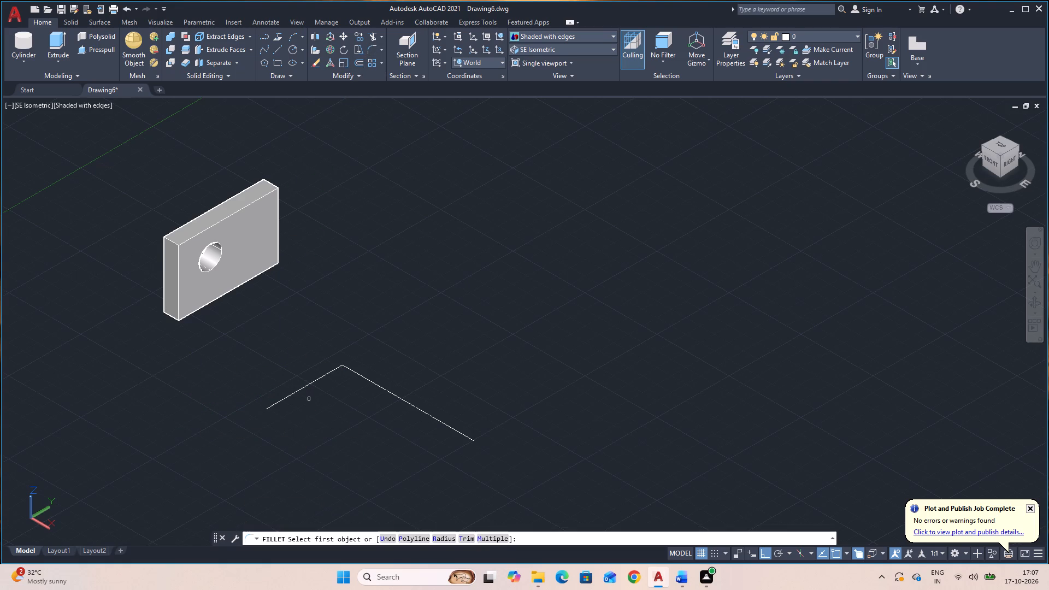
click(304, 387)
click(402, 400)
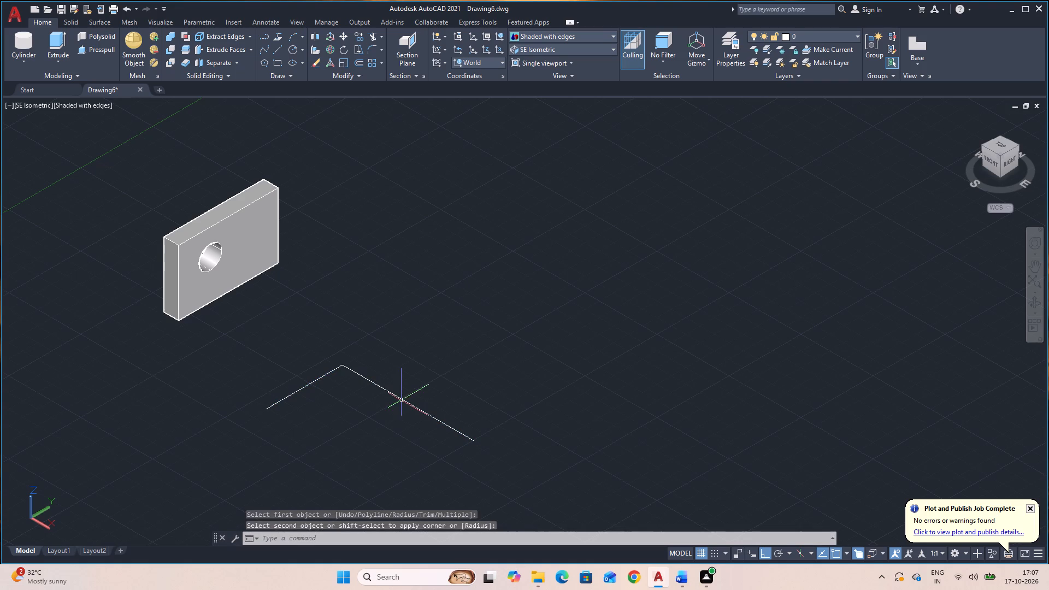
Fillet the corner between the two lines with a radius of 30.
key(space)
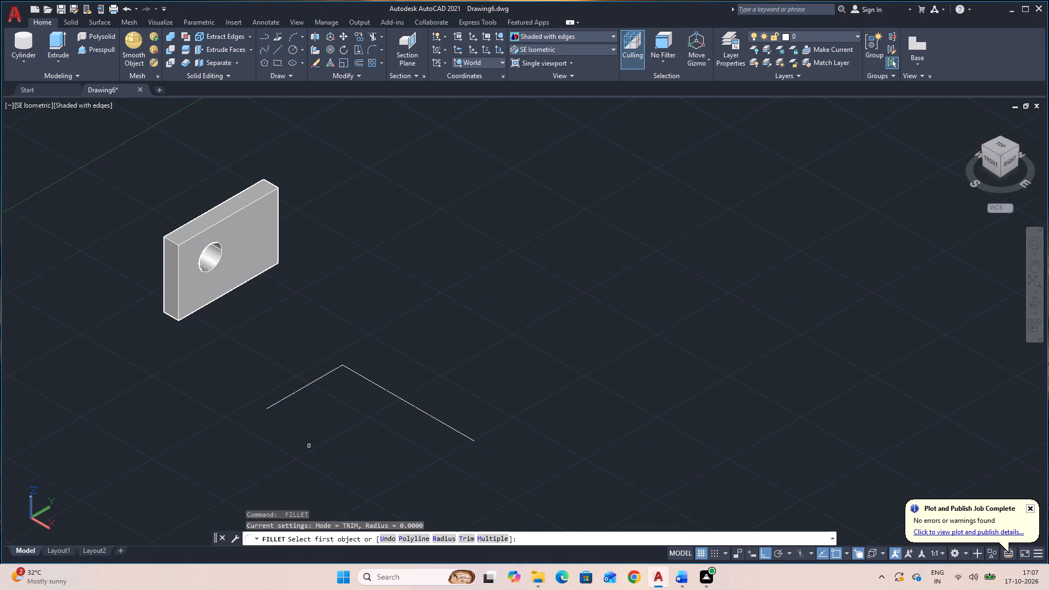
click(441, 535)
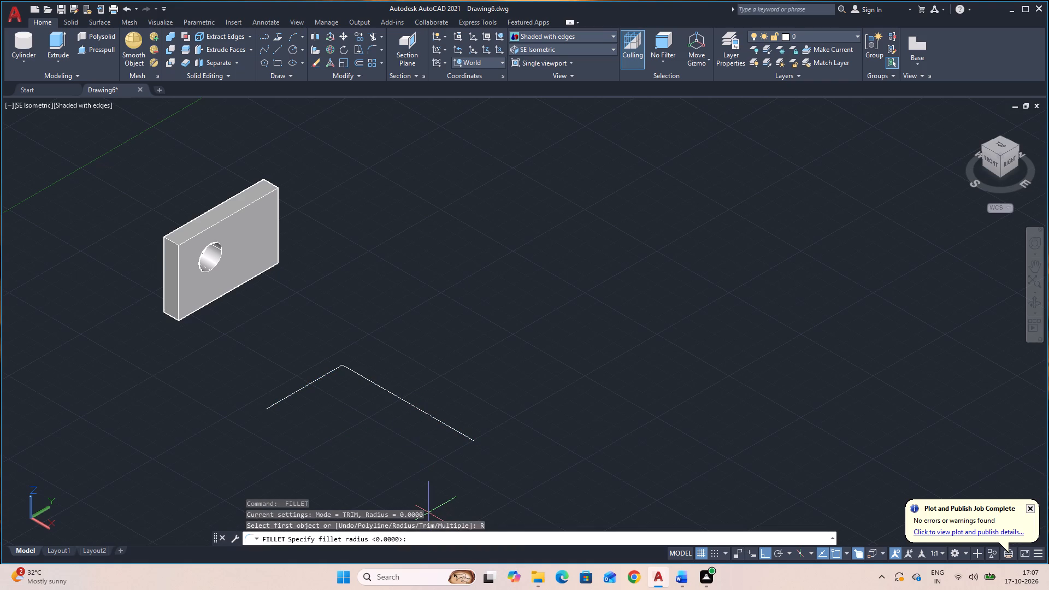
text(30)
key(Return)
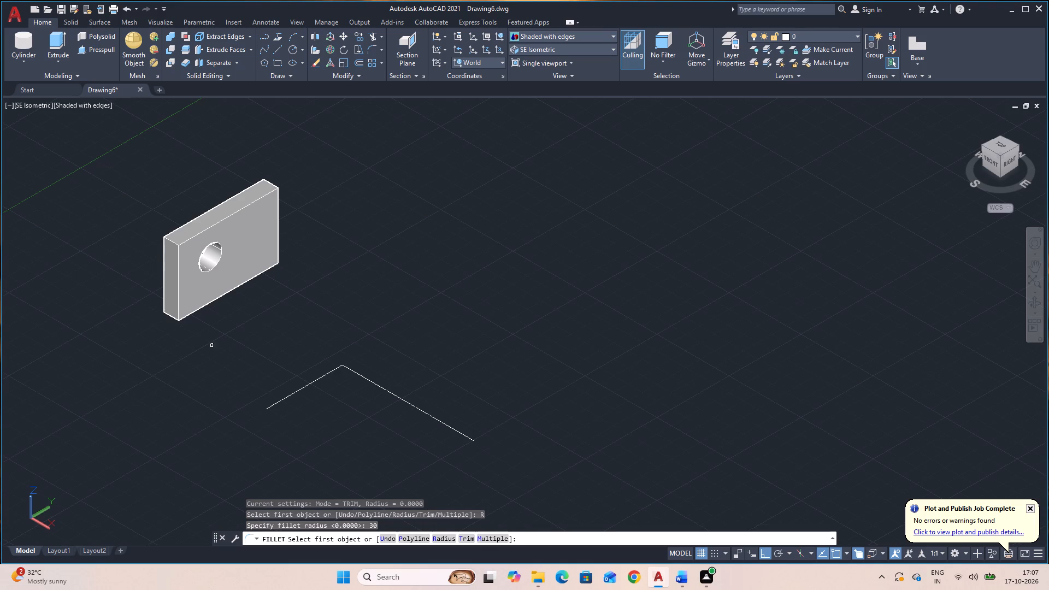
click(291, 396)
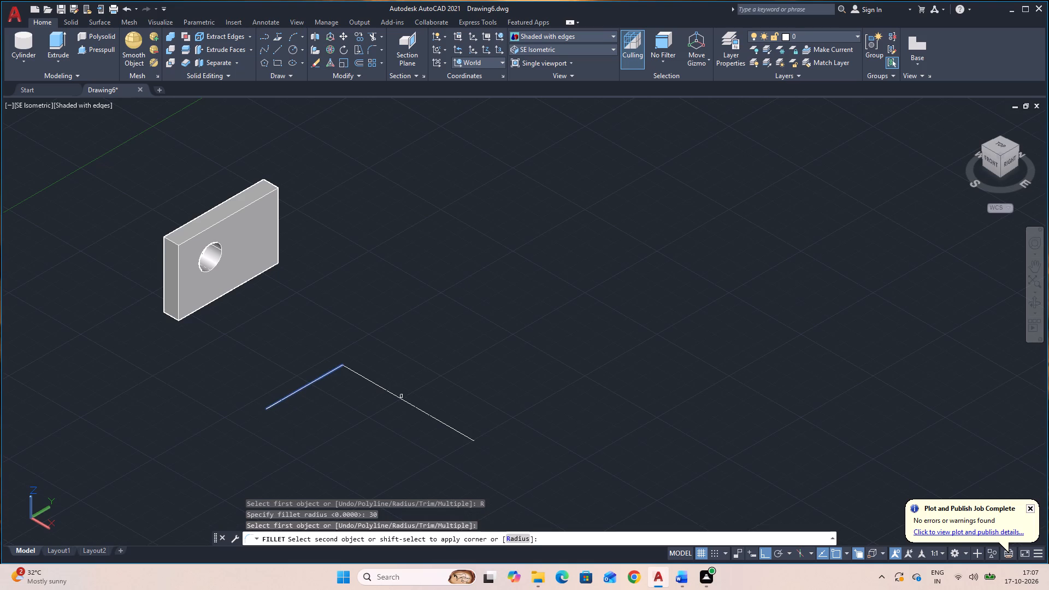
click(403, 399)
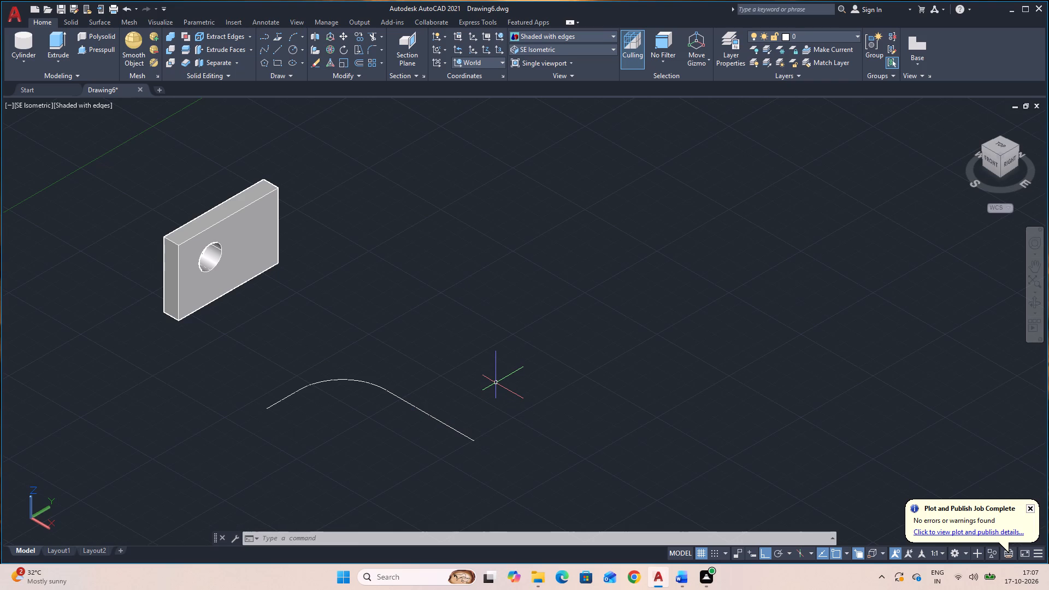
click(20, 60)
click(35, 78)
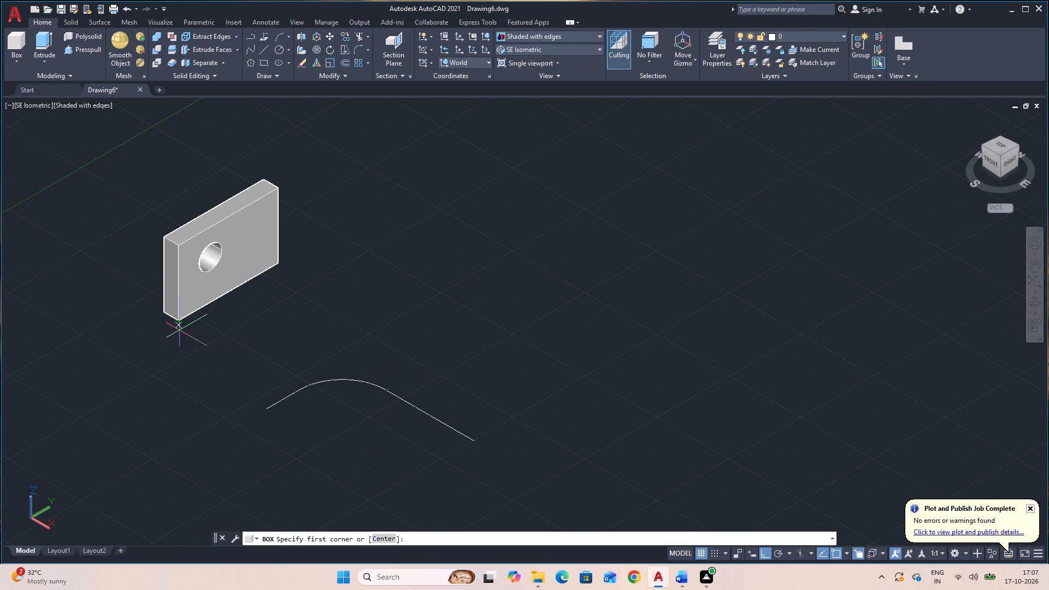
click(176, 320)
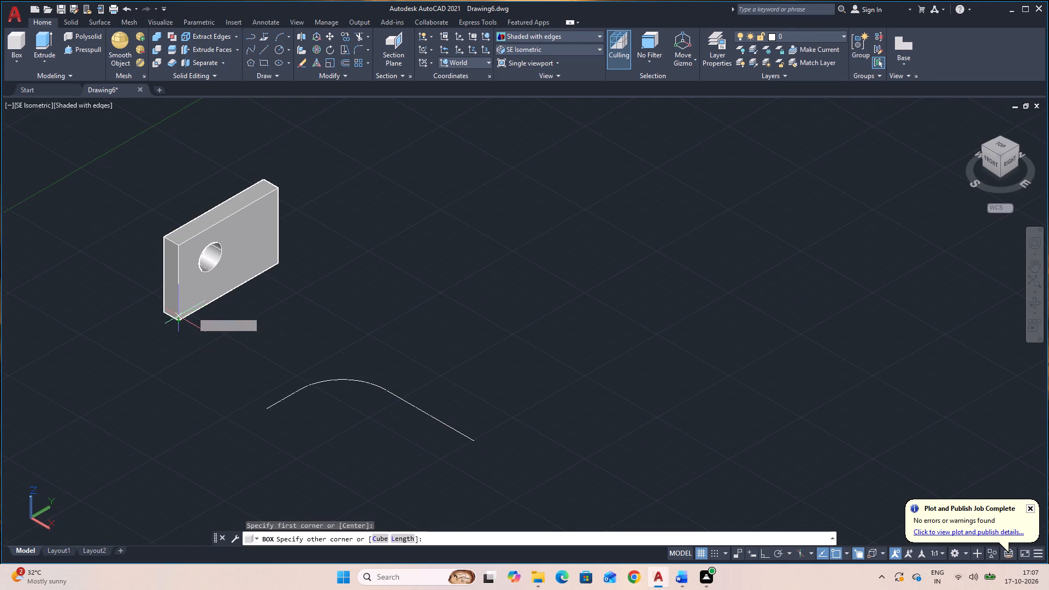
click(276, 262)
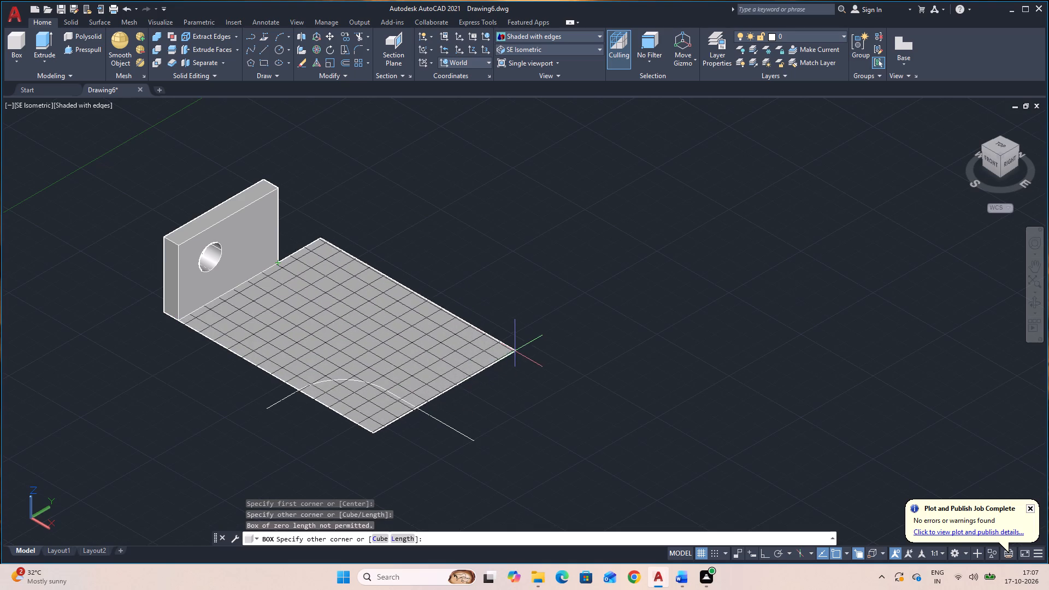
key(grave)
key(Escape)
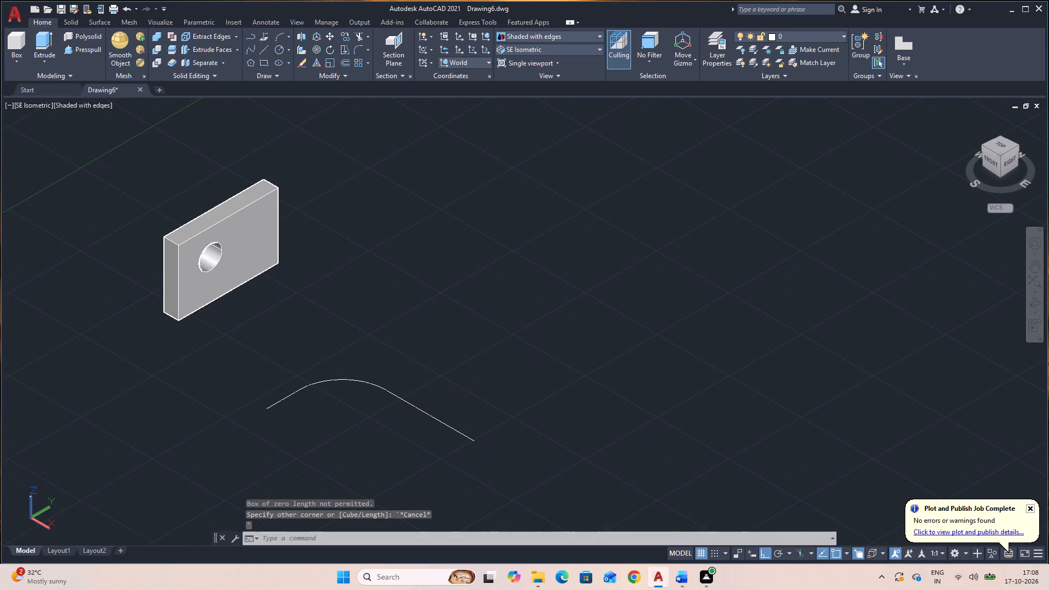
Start a length-defined box at the plate's near bottom front corner, taking its length along the bottom edge to the far corner.
click(13, 44)
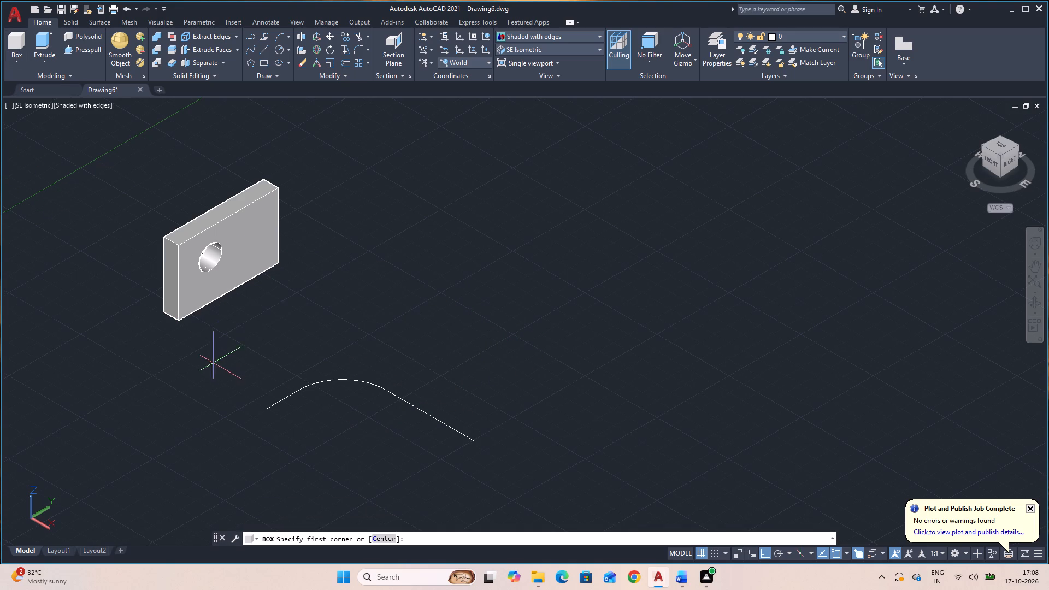
click(179, 322)
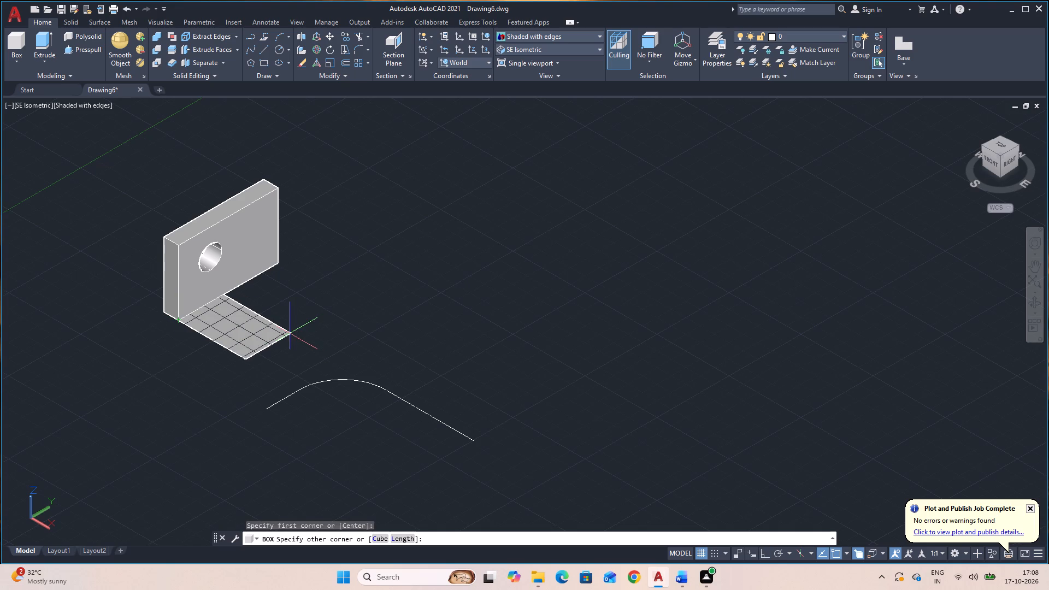
text(L)
key(space)
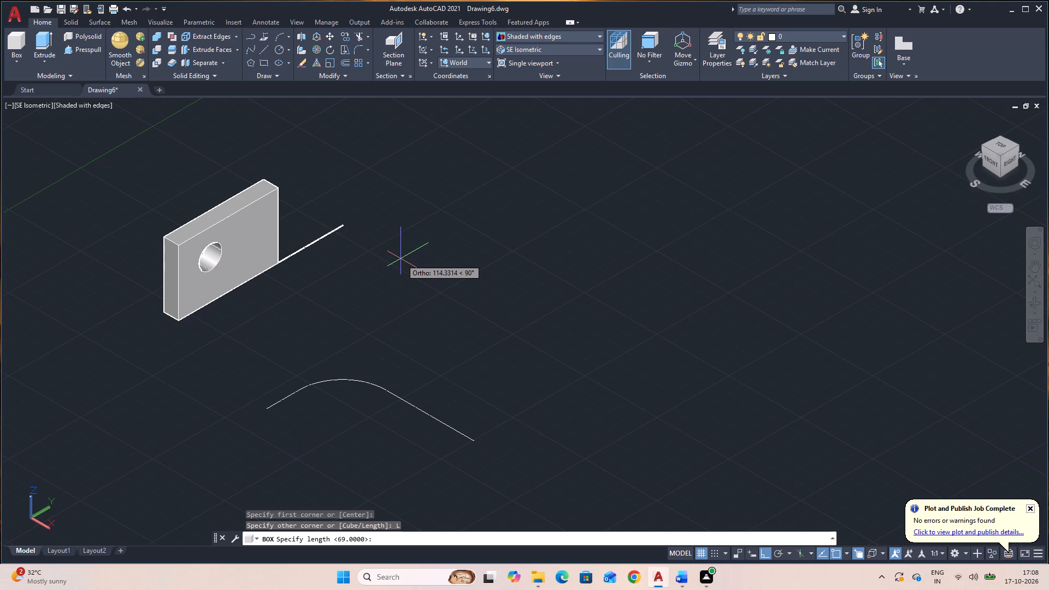
click(280, 262)
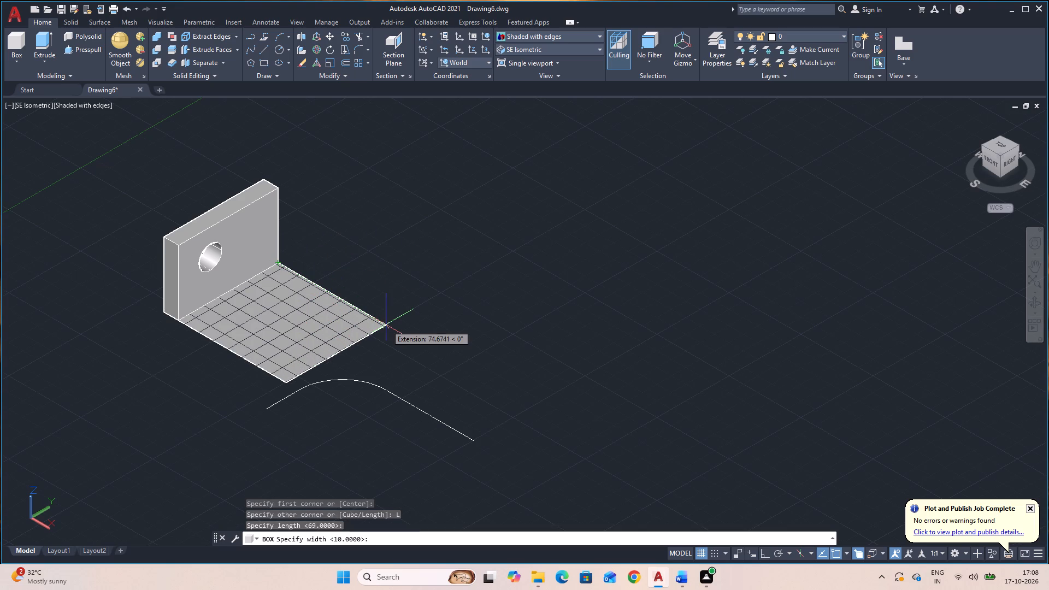
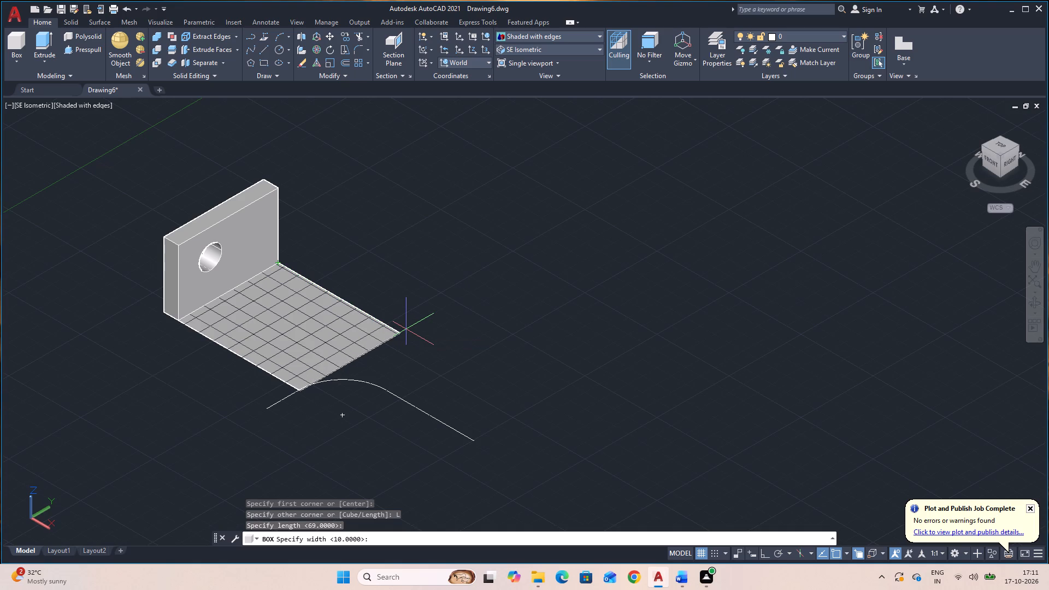
Complete the base box with a width of 75 and a height of 10.
text(75)
key(Return)
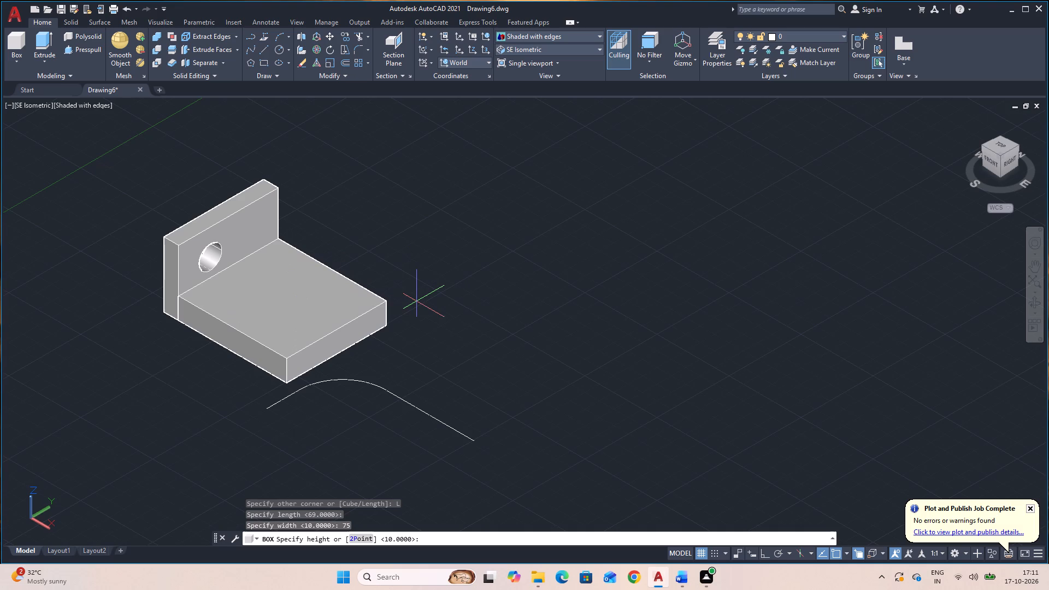
text(10)
key(Return)
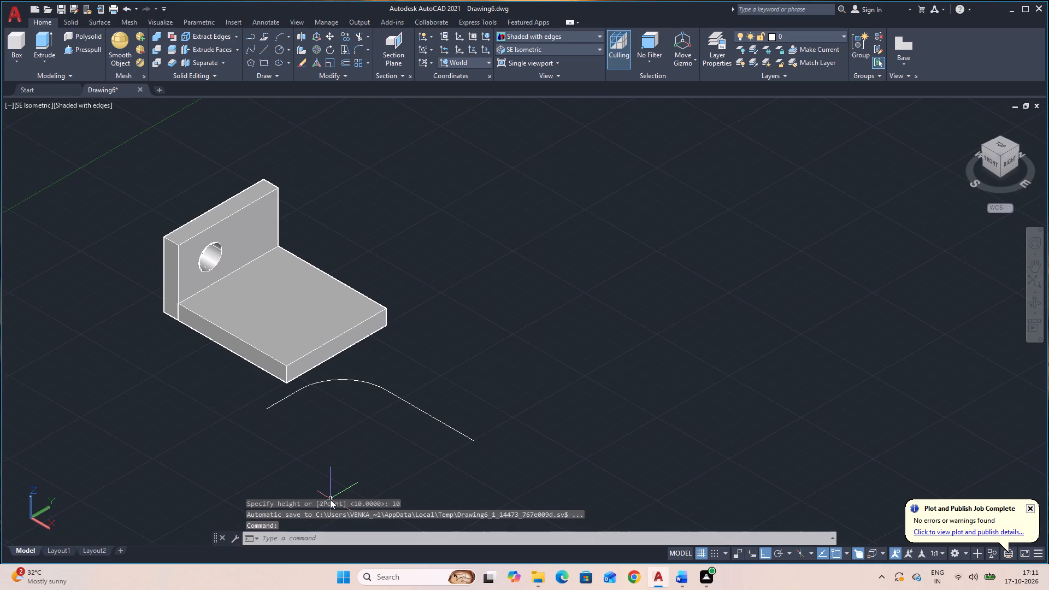
Delete the short straight line at the arc's end nearest the base box.
click(274, 403)
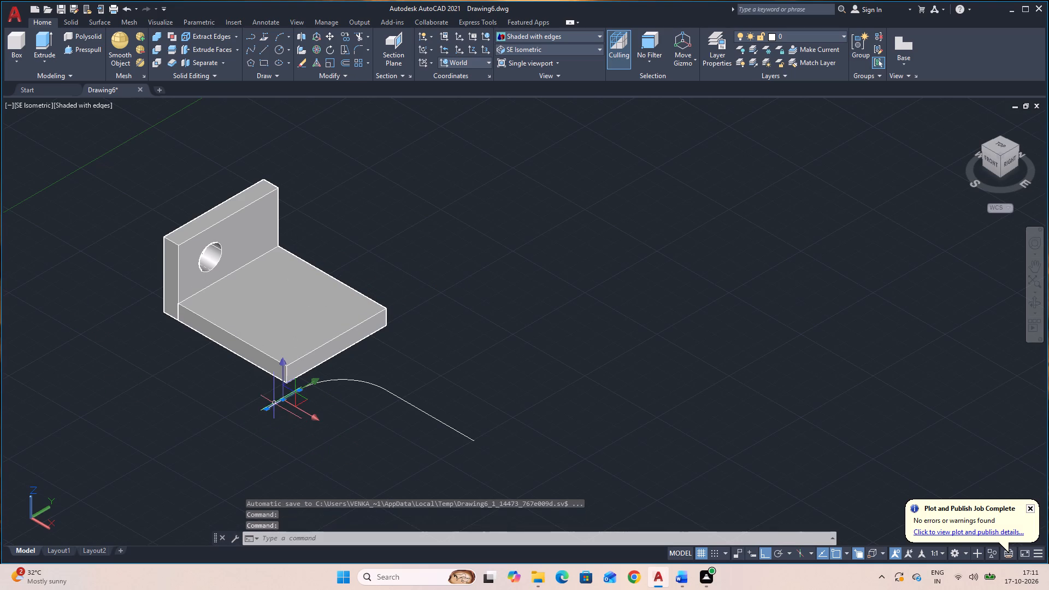
key(Delete)
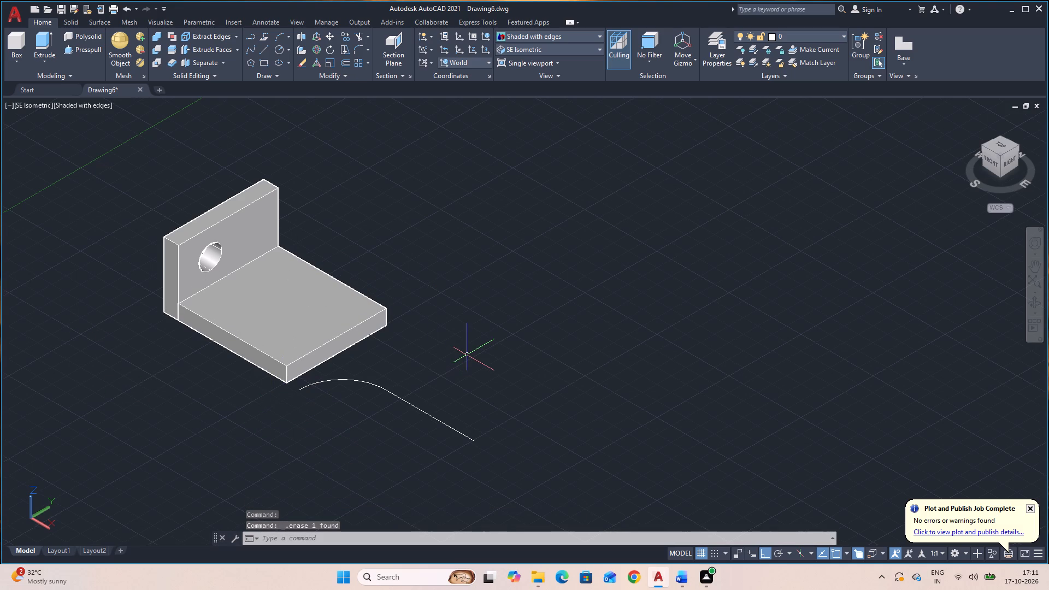
Move the remaining line and arc together by the arc's free end onto the base's top near corner at the plate.
click(471, 439)
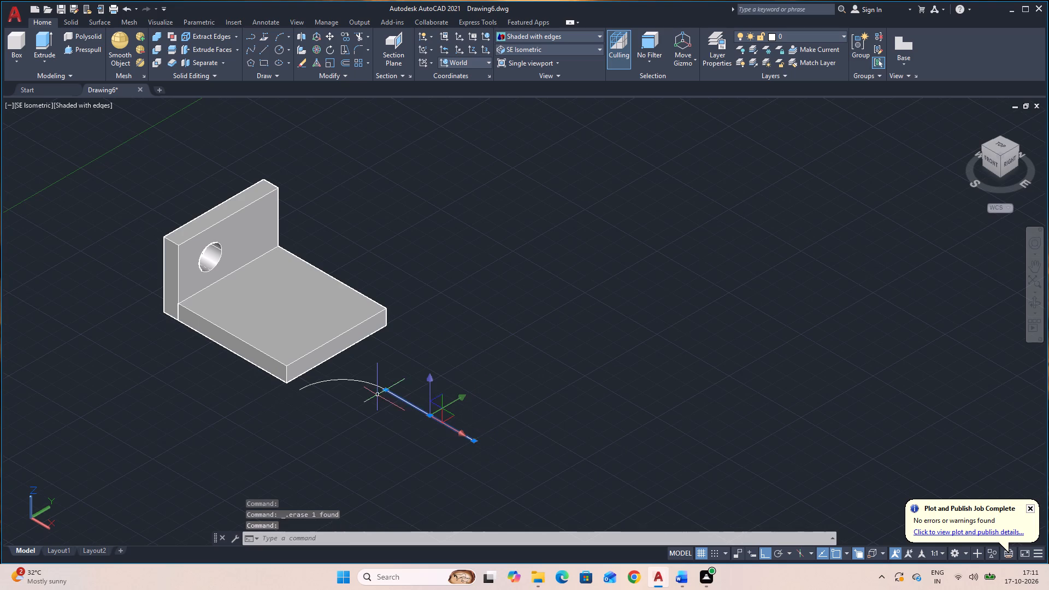
click(362, 383)
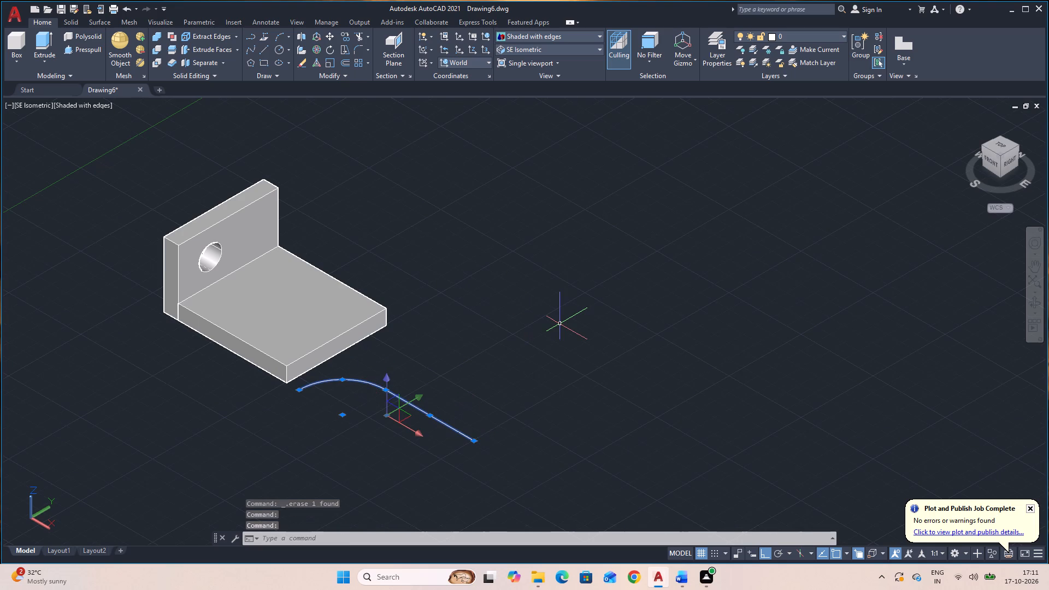
text(M)
key(space)
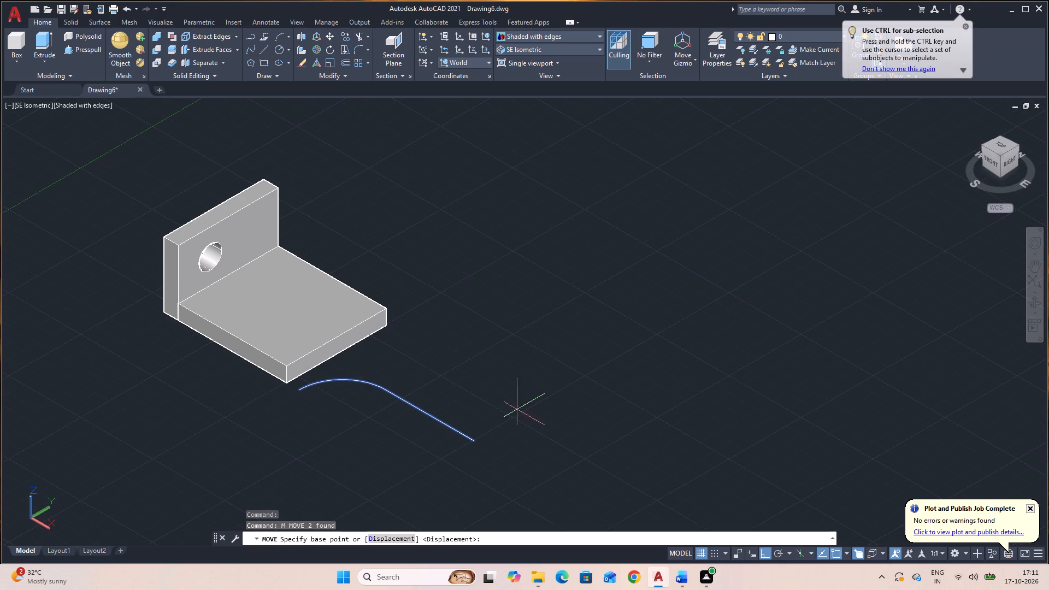
click(299, 386)
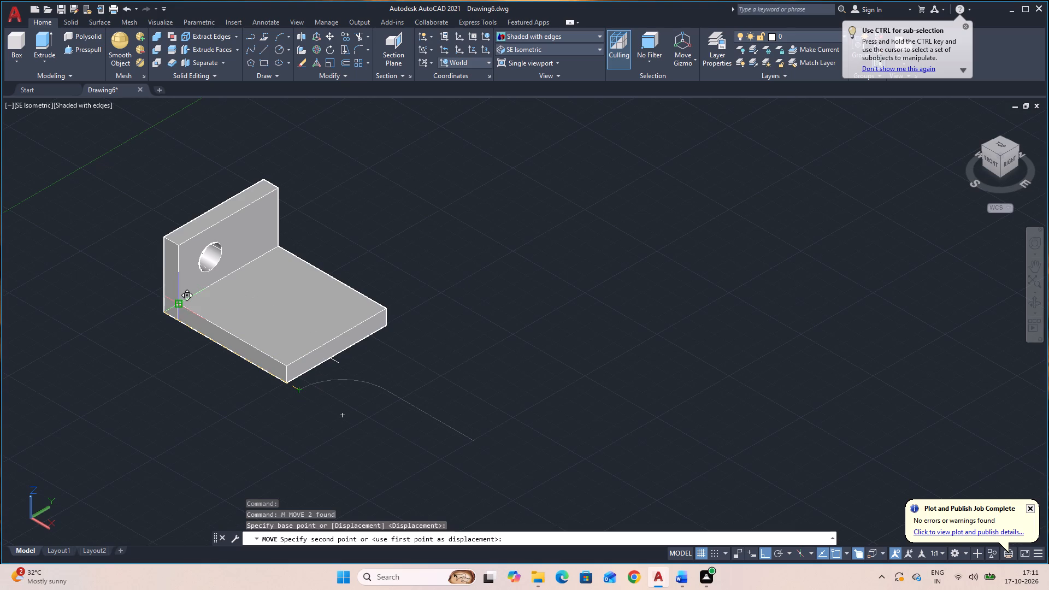
click(181, 304)
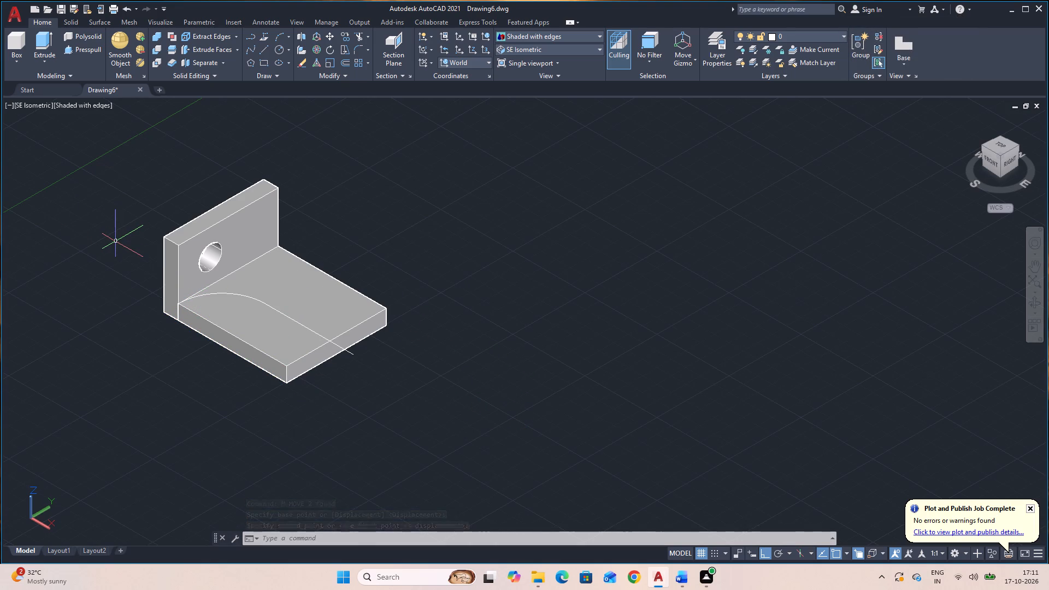
Presspull the top area outside the arc and line down through the base to cut away the curved side.
click(80, 47)
drag(243, 334, 256, 406)
click(257, 429)
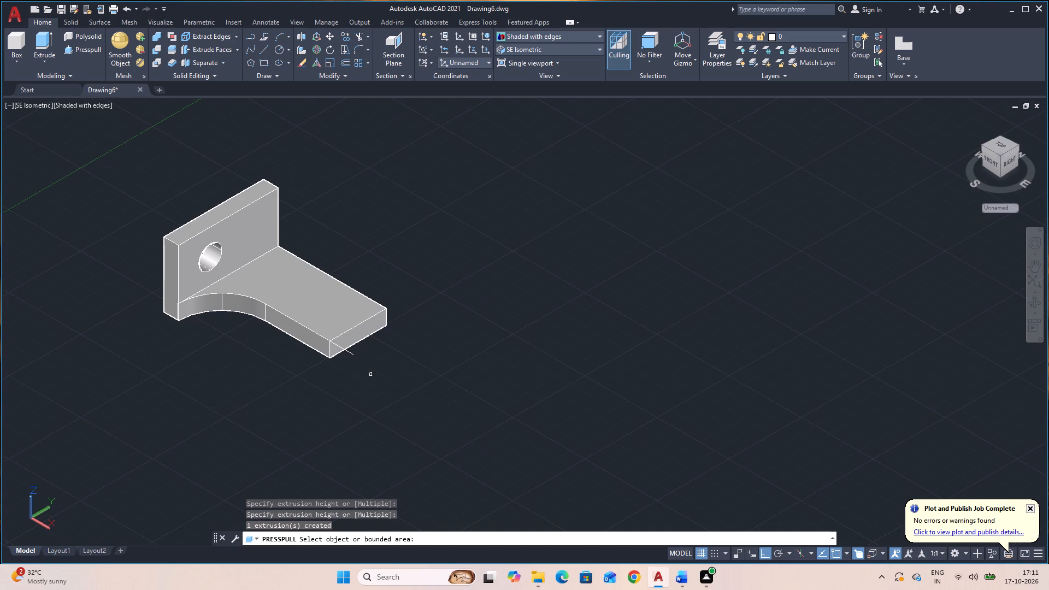
click(349, 353)
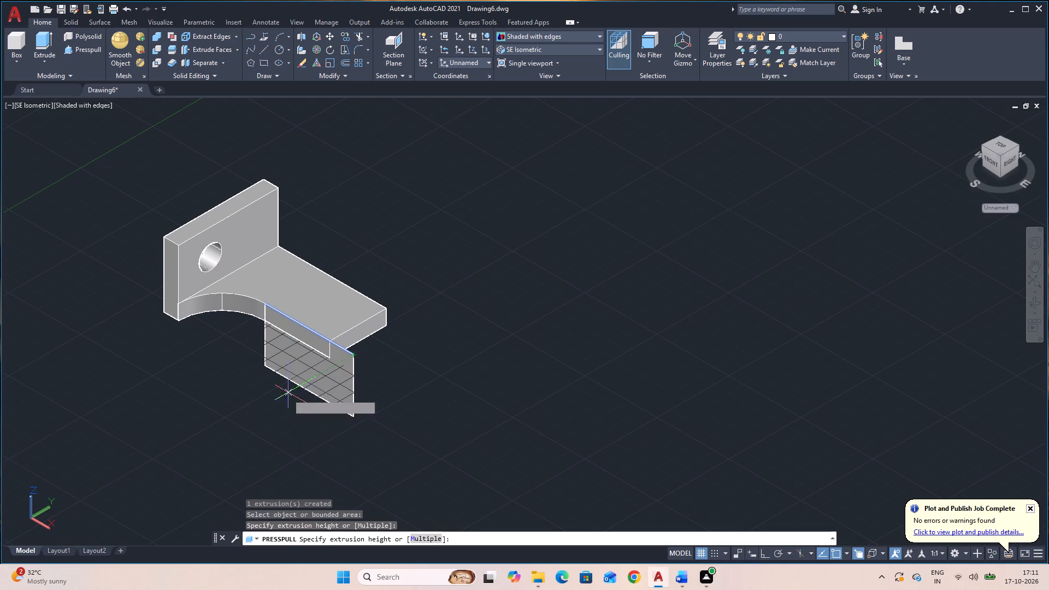
key(Escape)
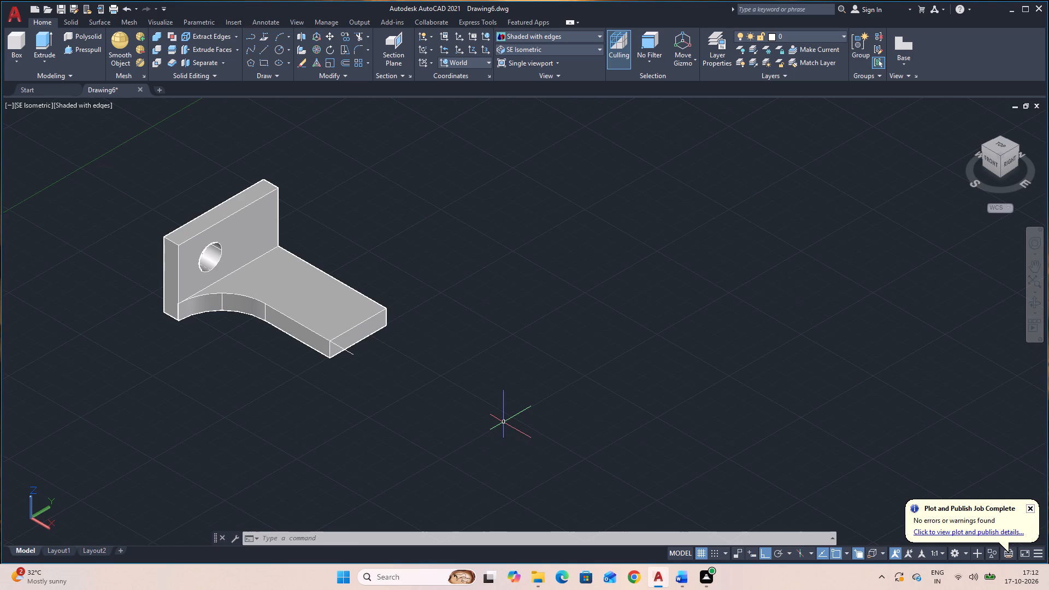
Draw a 10-wide rib outline on the base top, from a 14 line off the arc's tangent point, running between the outer edge and the plate.
key(l)
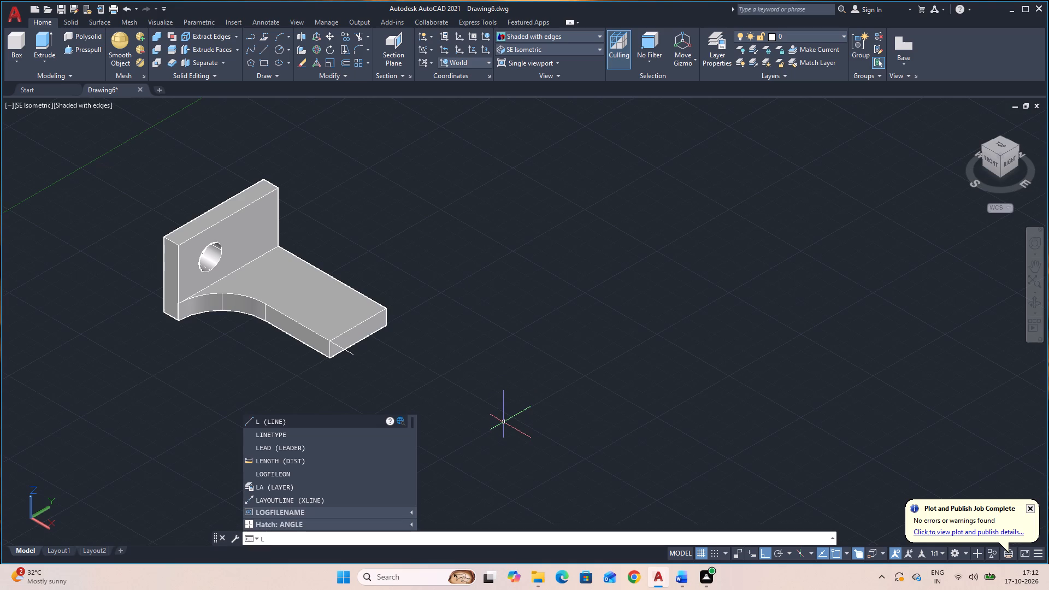
key(space)
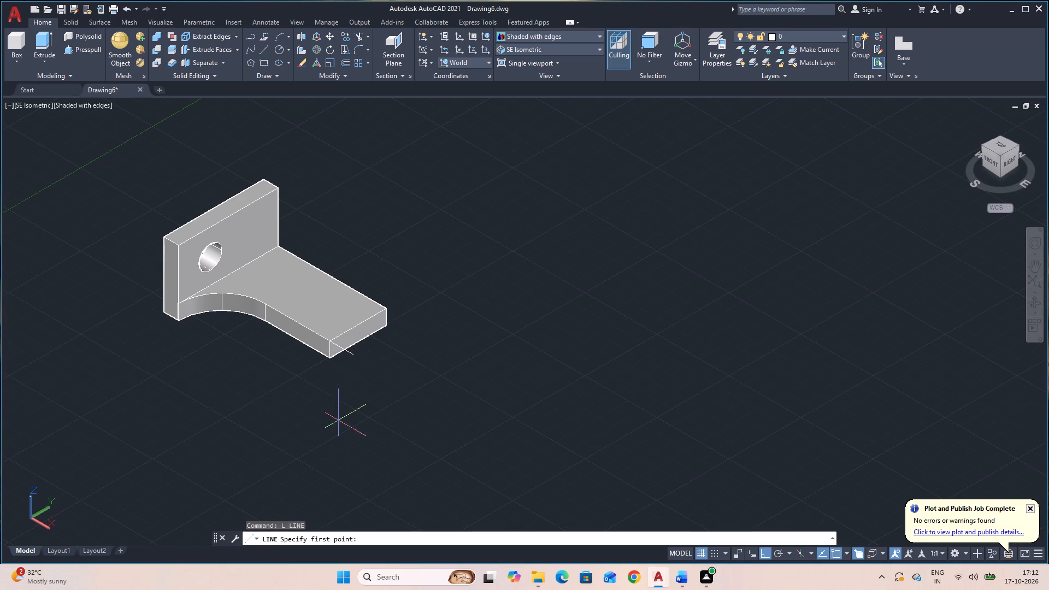
click(267, 301)
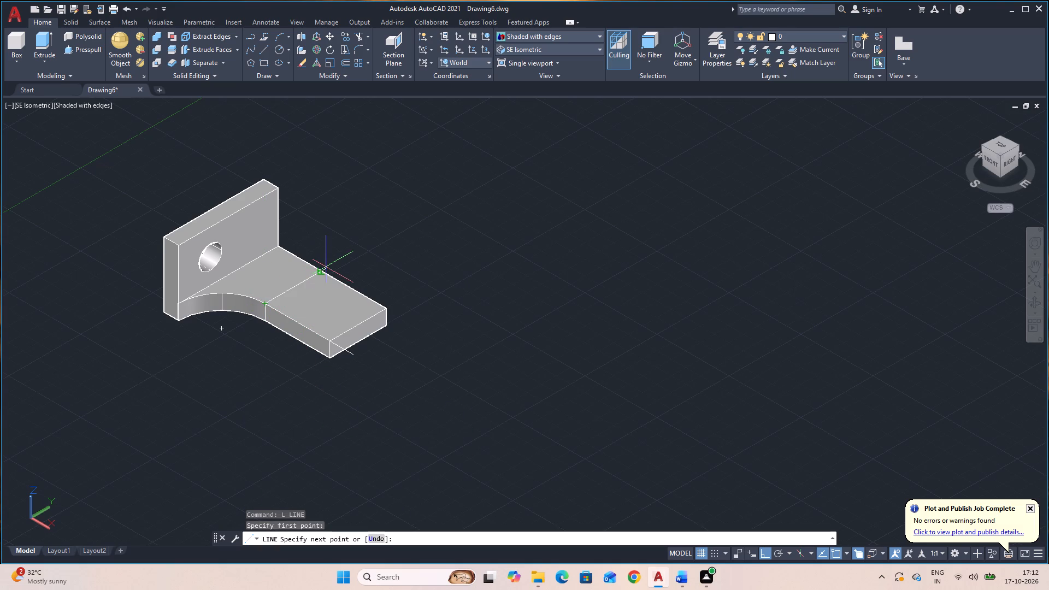
text(14)
key(Return)
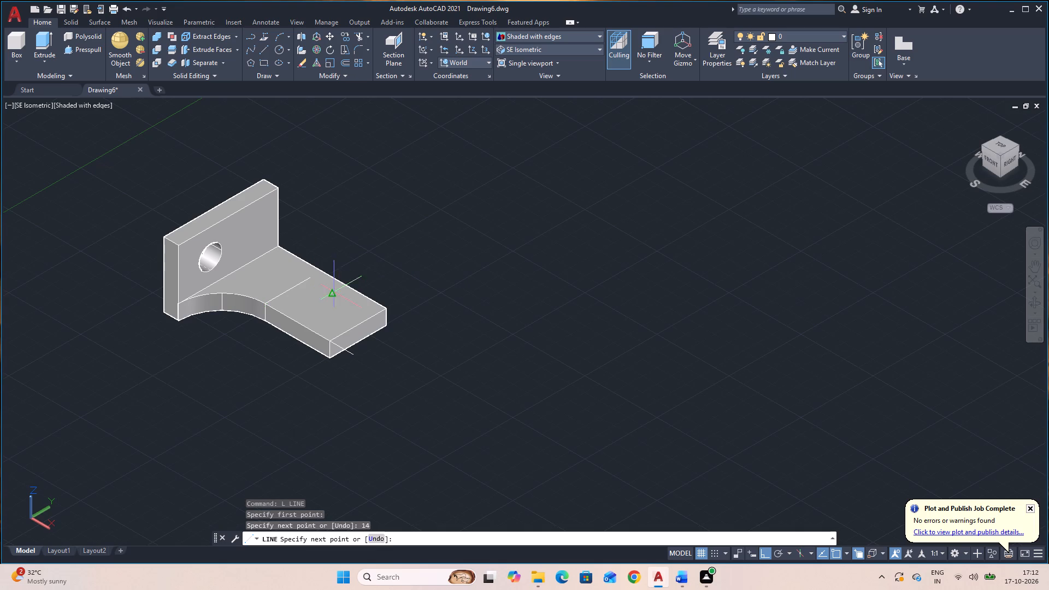
click(349, 329)
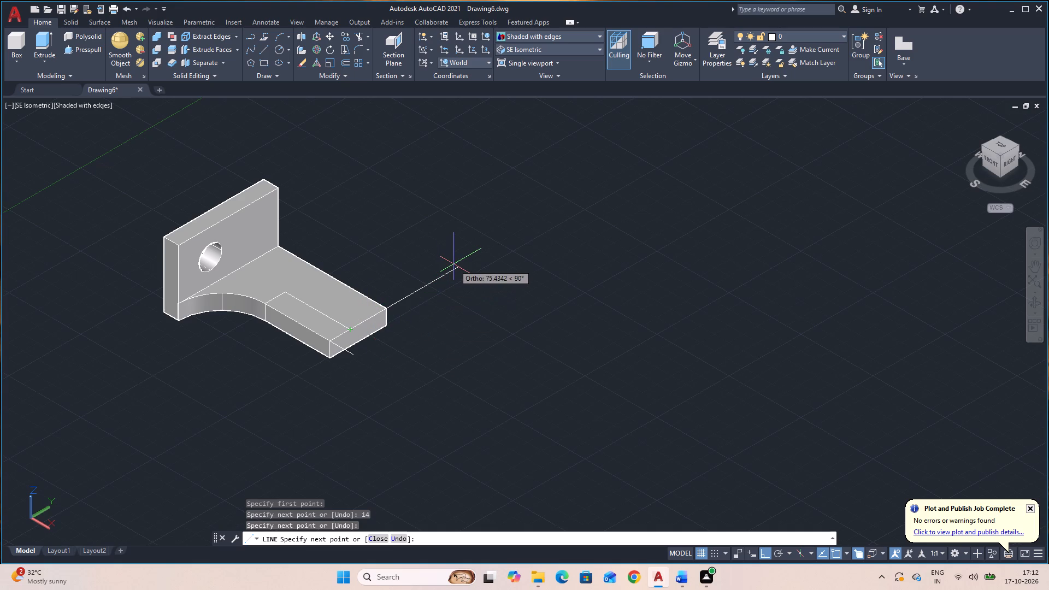
text(10)
key(Return)
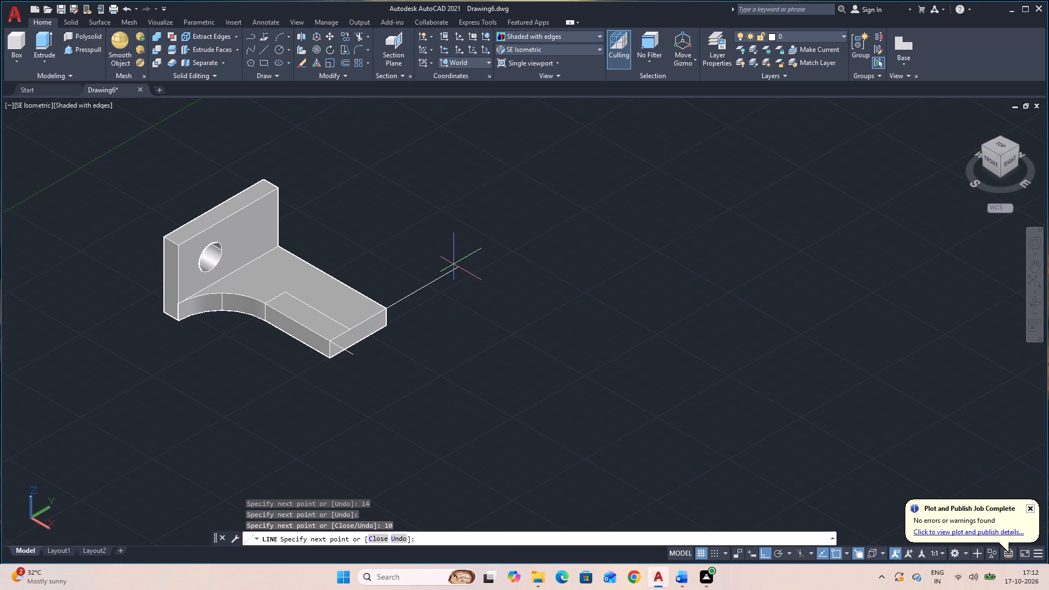
click(256, 257)
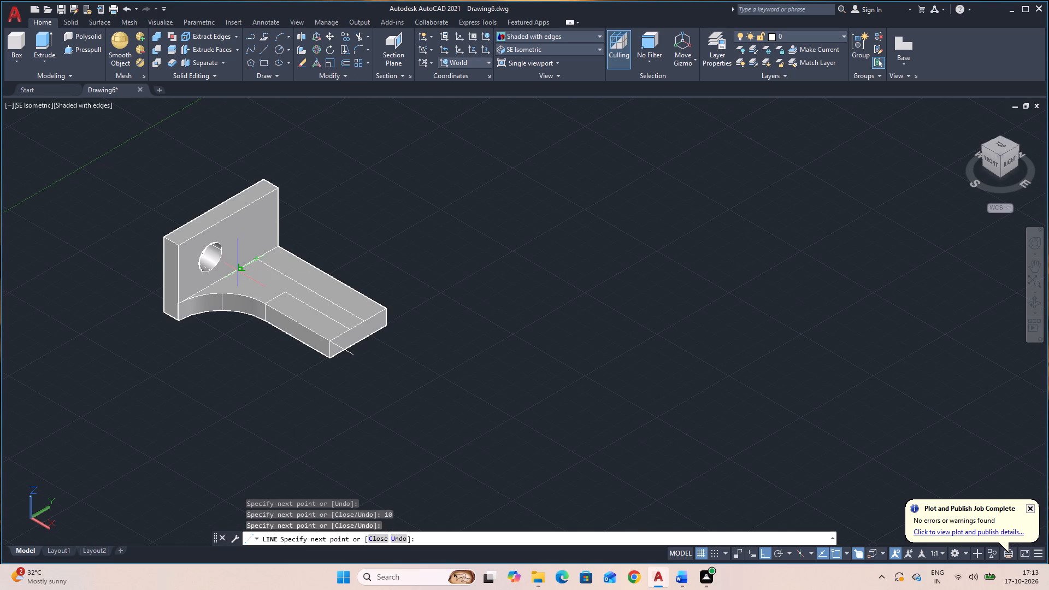
text(10)
key(Return)
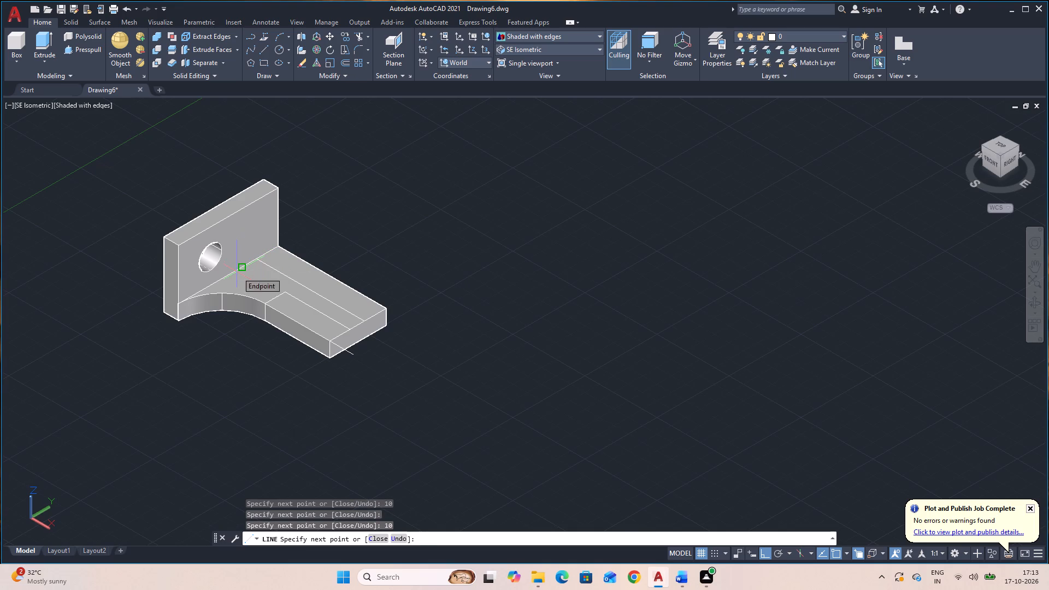
click(287, 292)
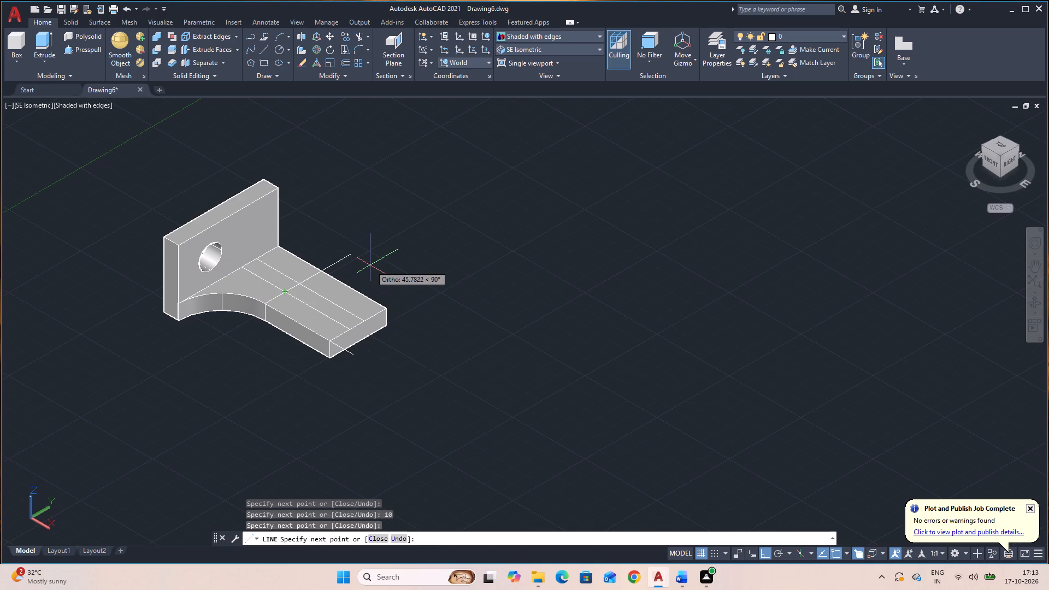
key(Escape)
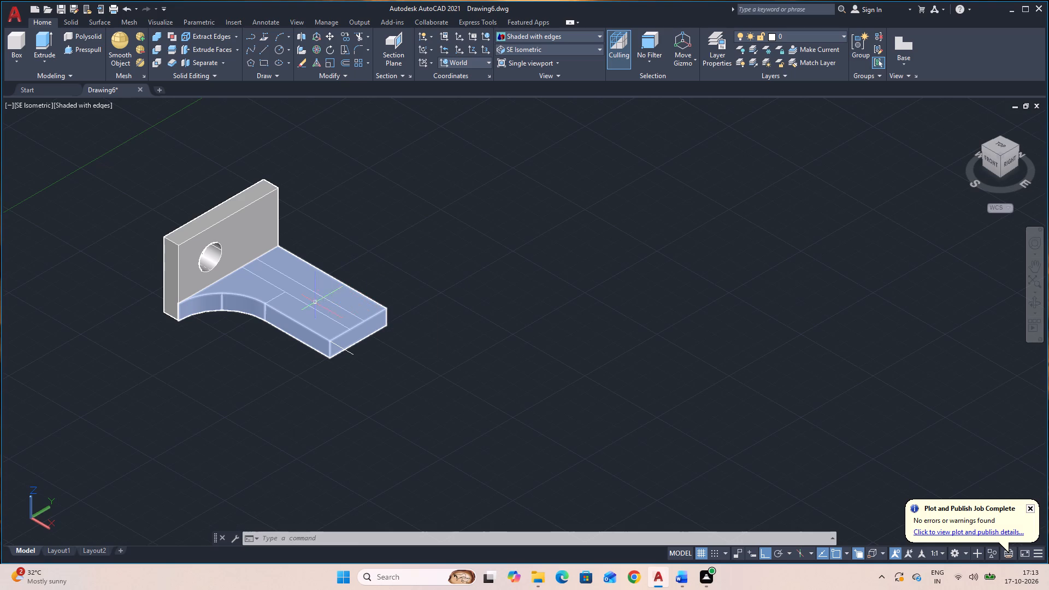
Delete the leftover construction line running along the base's cut edge and past its outer end.
click(350, 352)
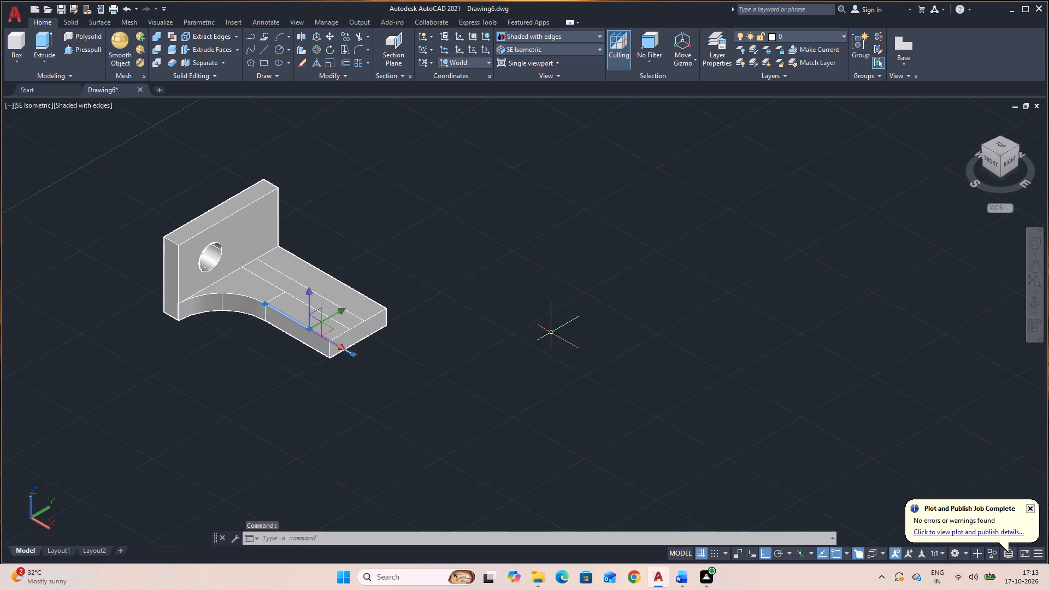
key(Delete)
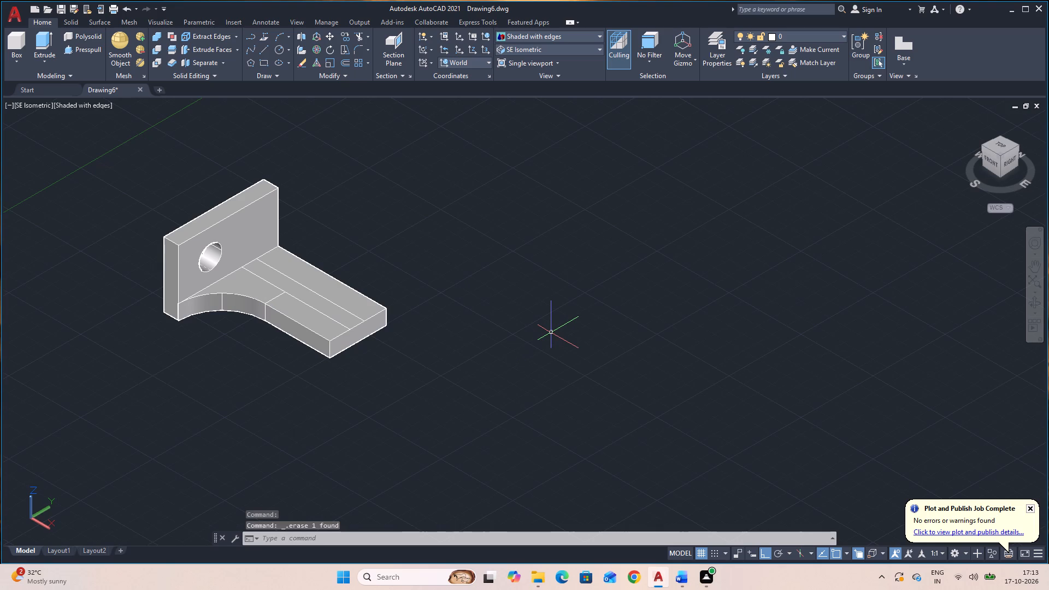
Join the long and short lines of the rib outline on the base top, leaving out the 14 line.
click(254, 274)
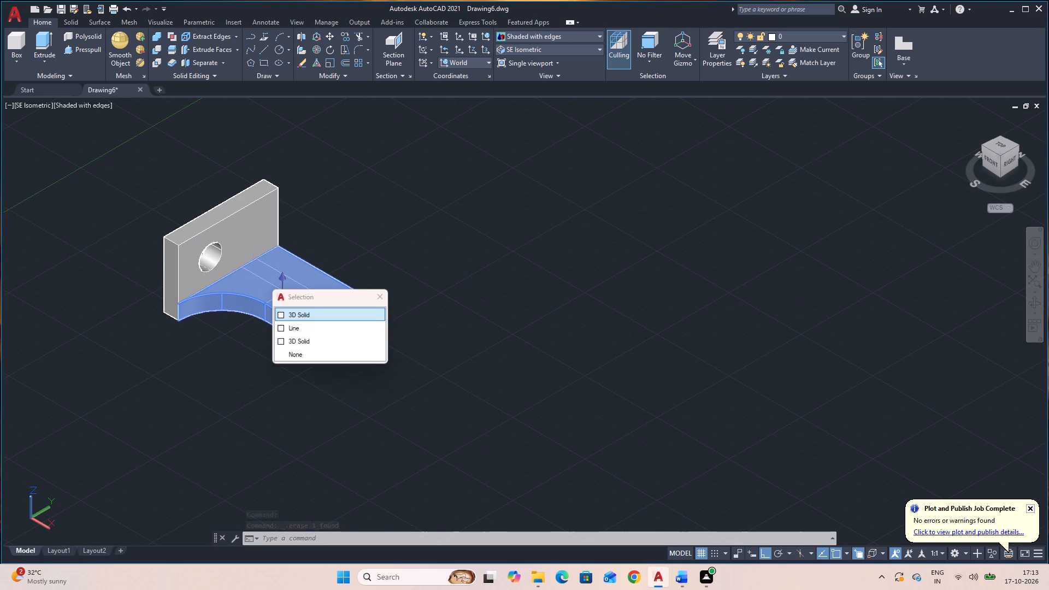
click(298, 325)
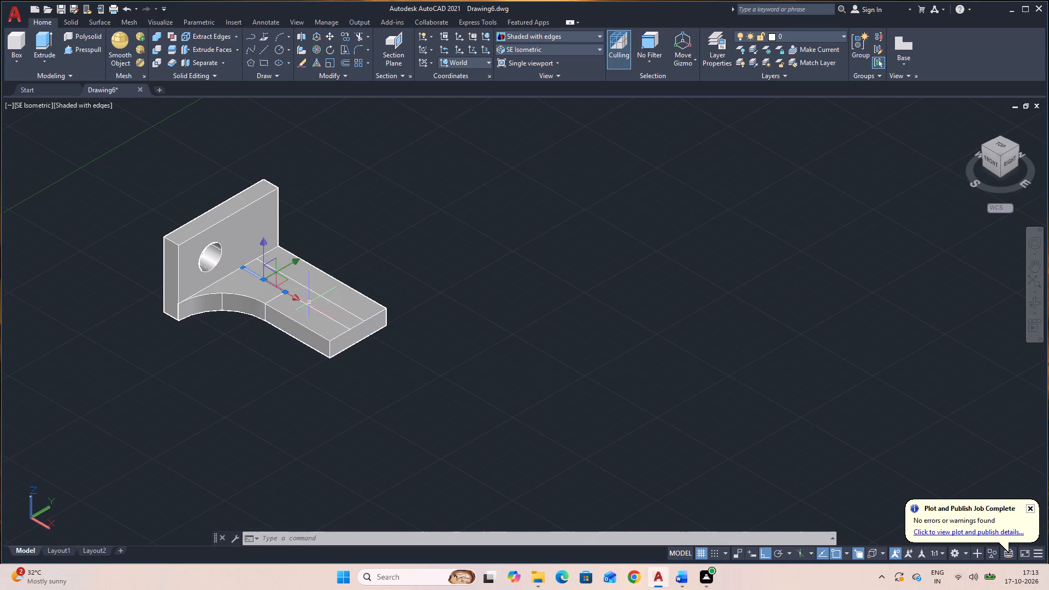
click(311, 306)
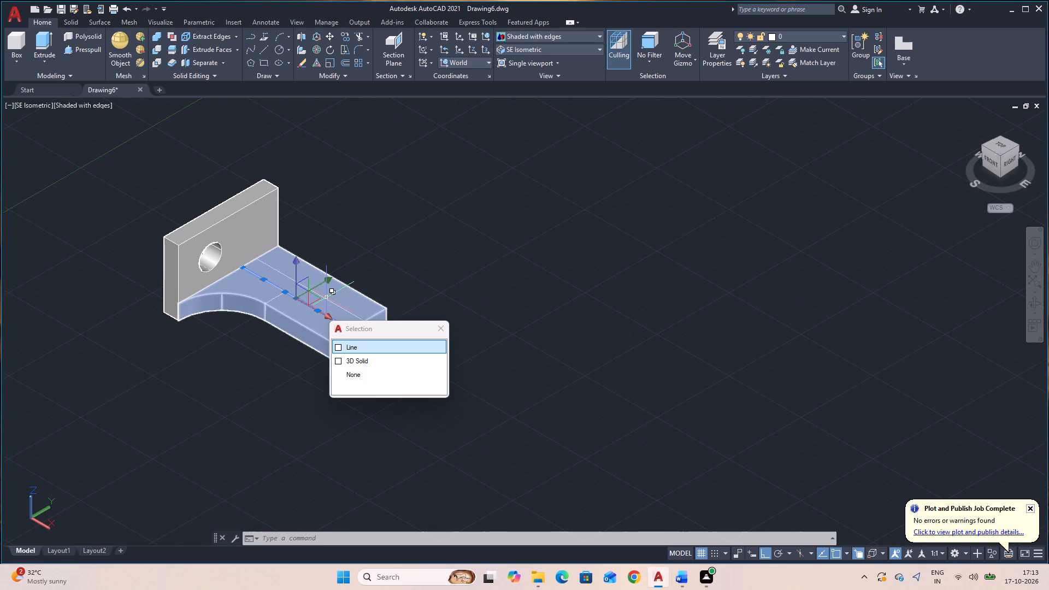
click(327, 298)
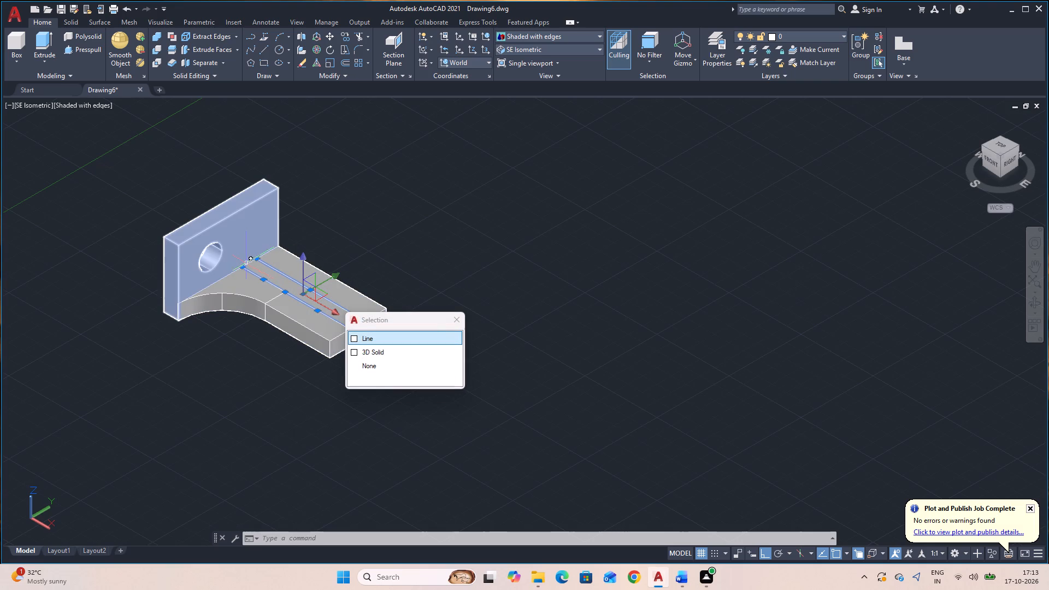
click(250, 263)
click(303, 314)
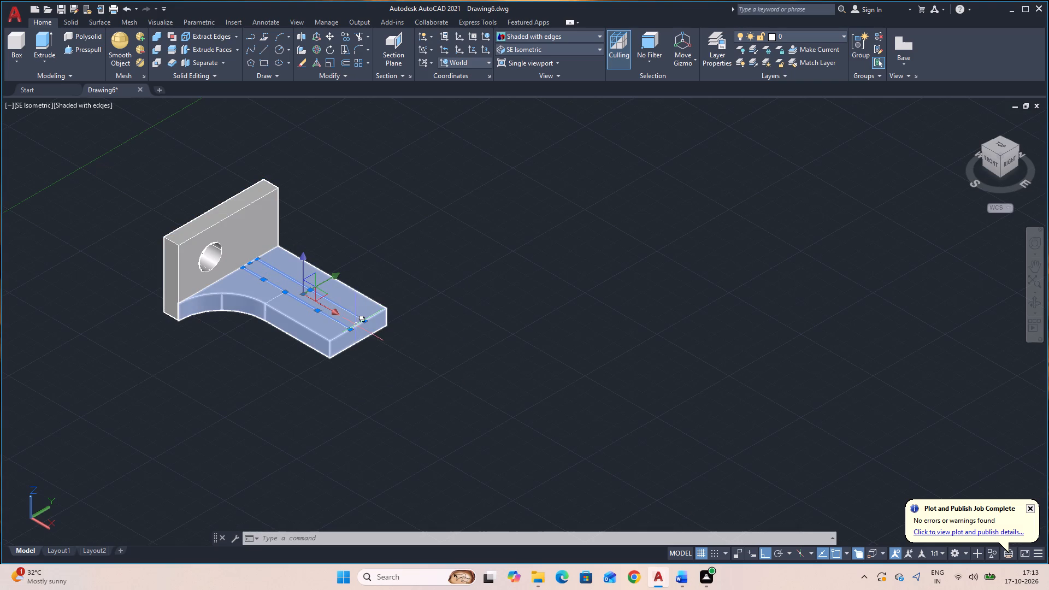
click(356, 325)
click(397, 380)
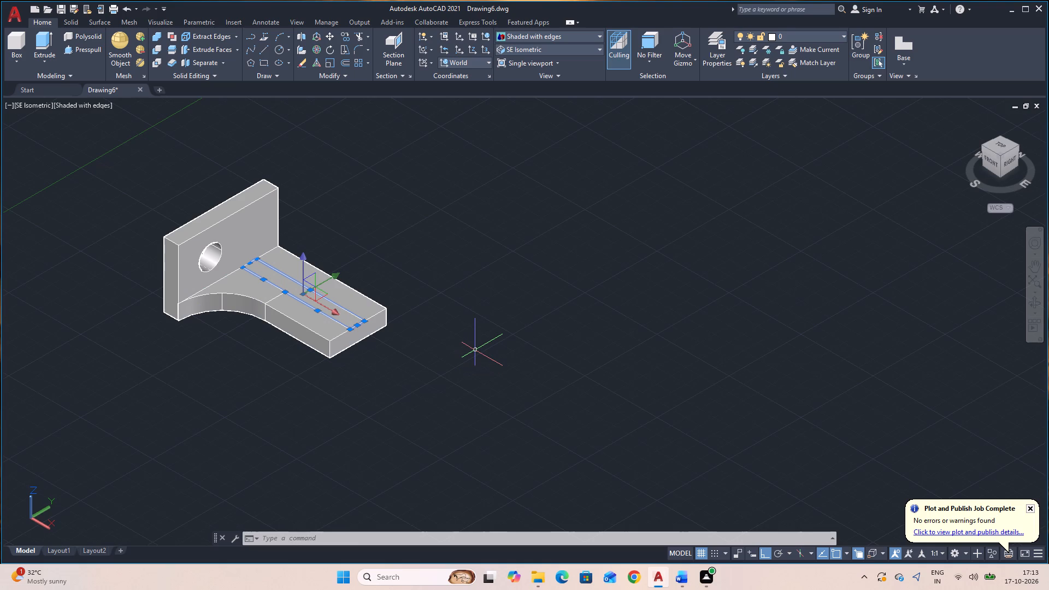
key(j)
key(space)
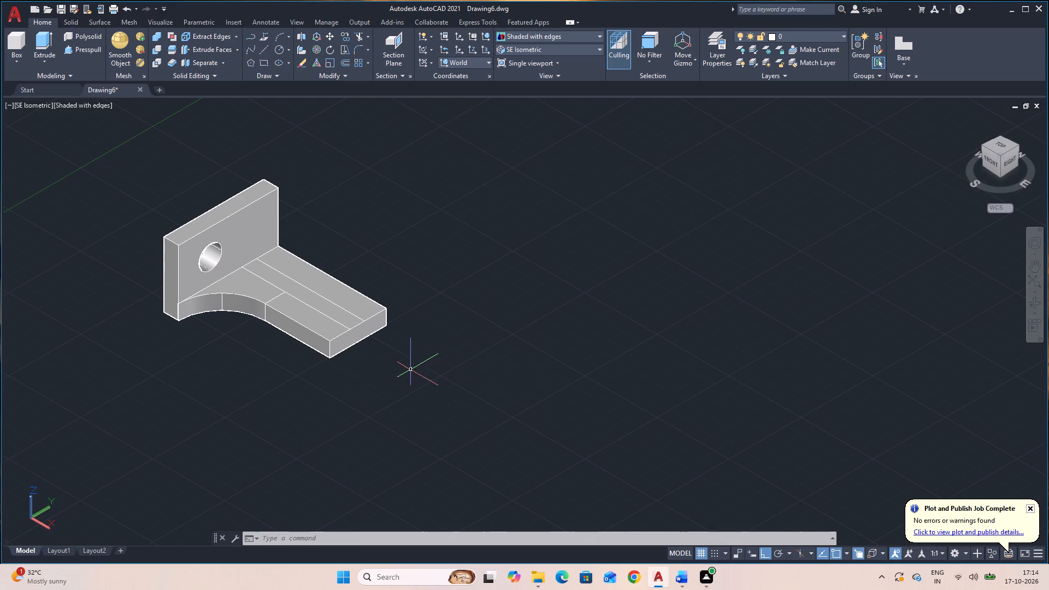
Presspull the rib outline upward by 35 from the base top.
click(84, 47)
click(356, 329)
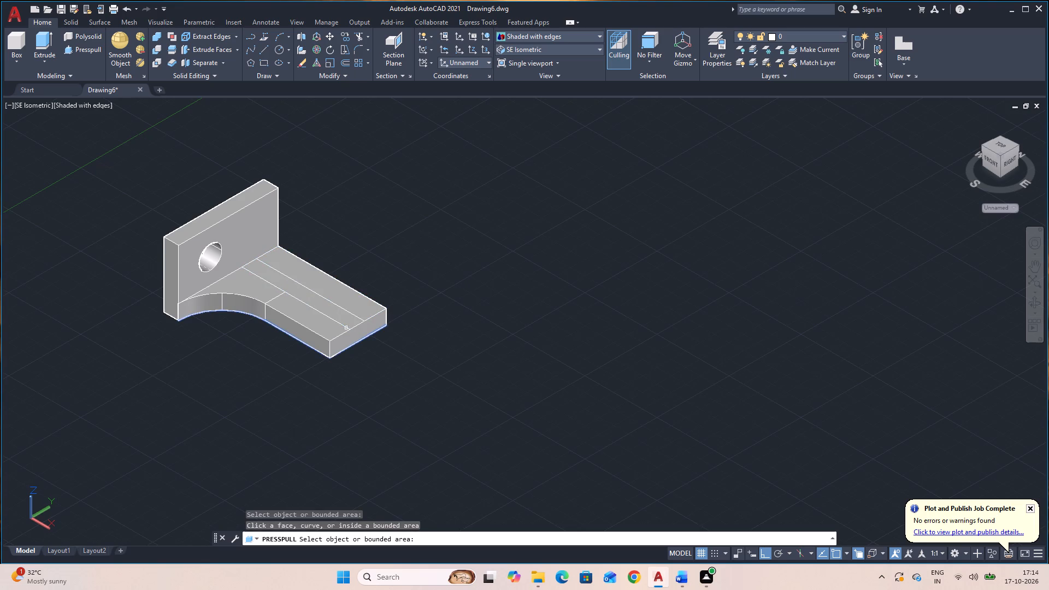
click(345, 327)
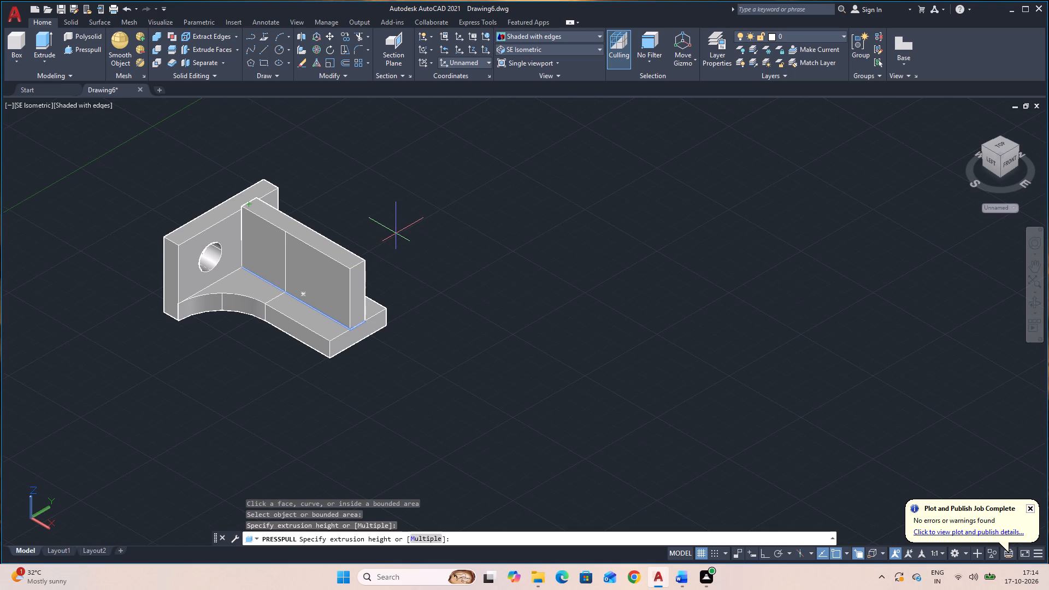
text(35)
key(Return)
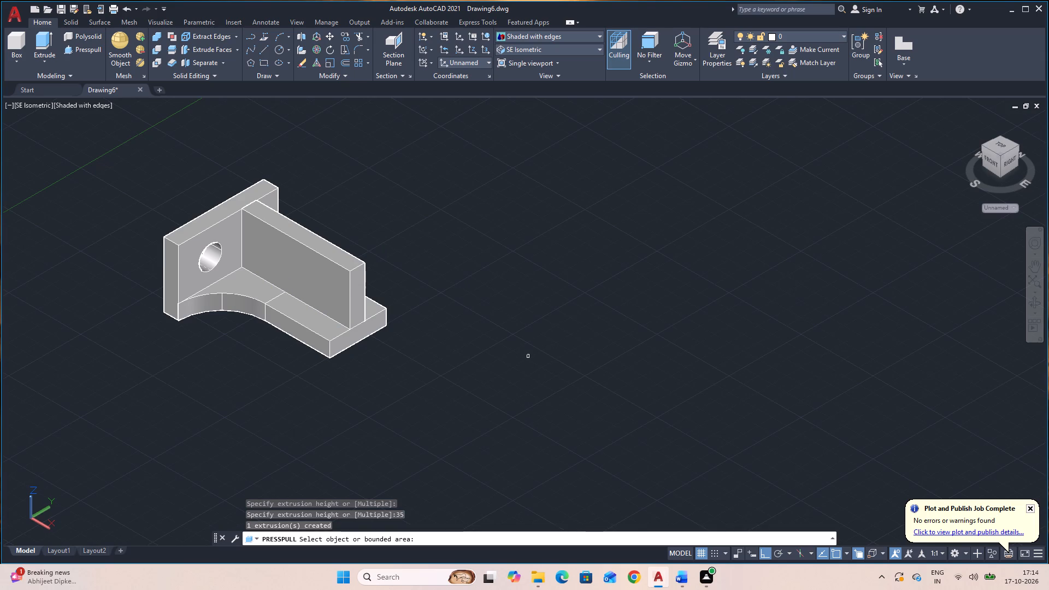
Draw a vertical line about 130 long in the empty space beside the bracket, continuing from its lower end with a longer X-axis line.
key(Escape)
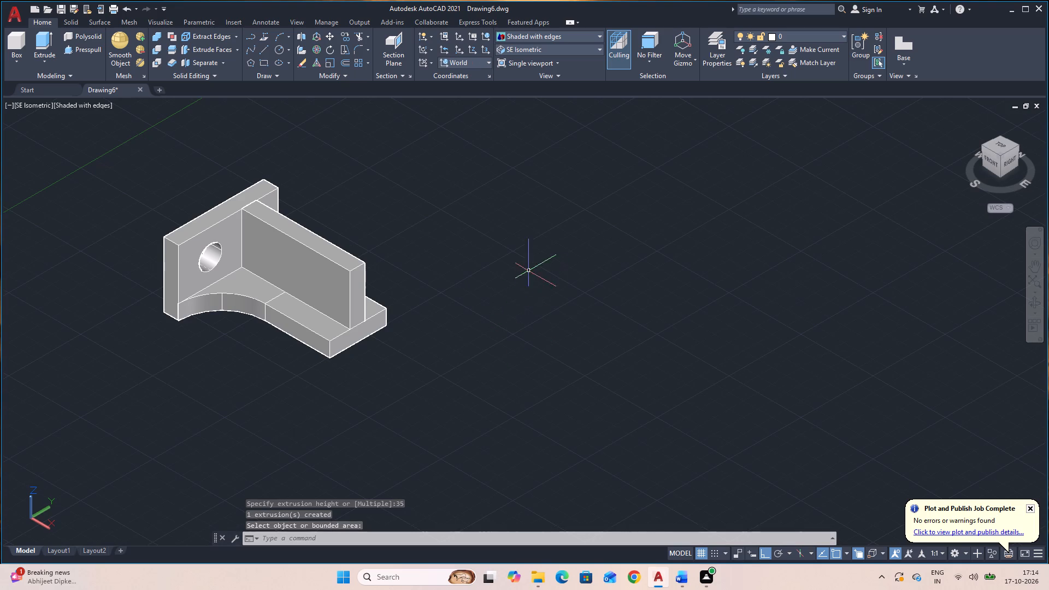
text(L)
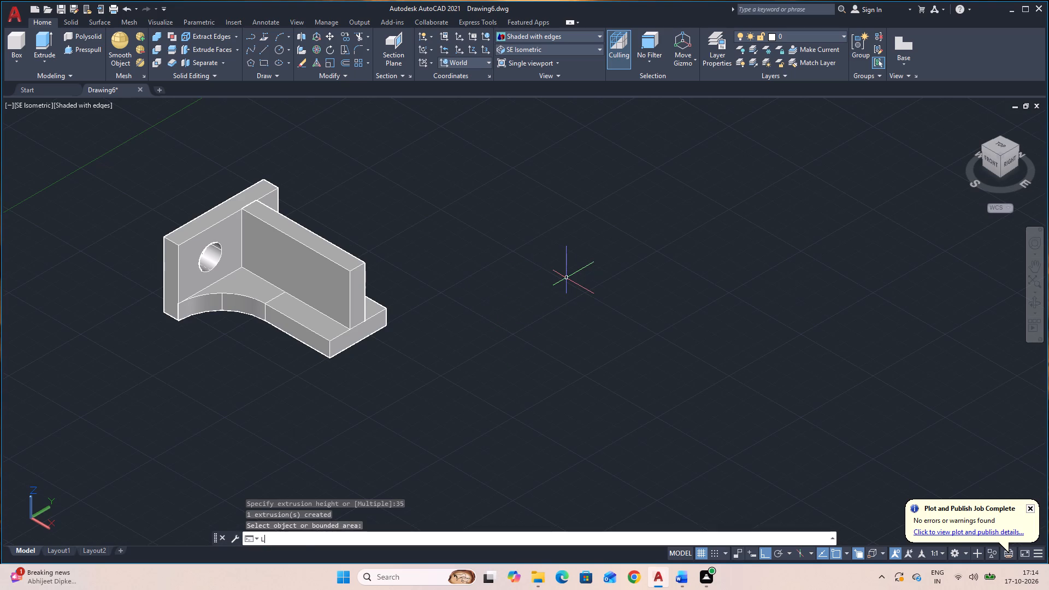
key(space)
click(522, 176)
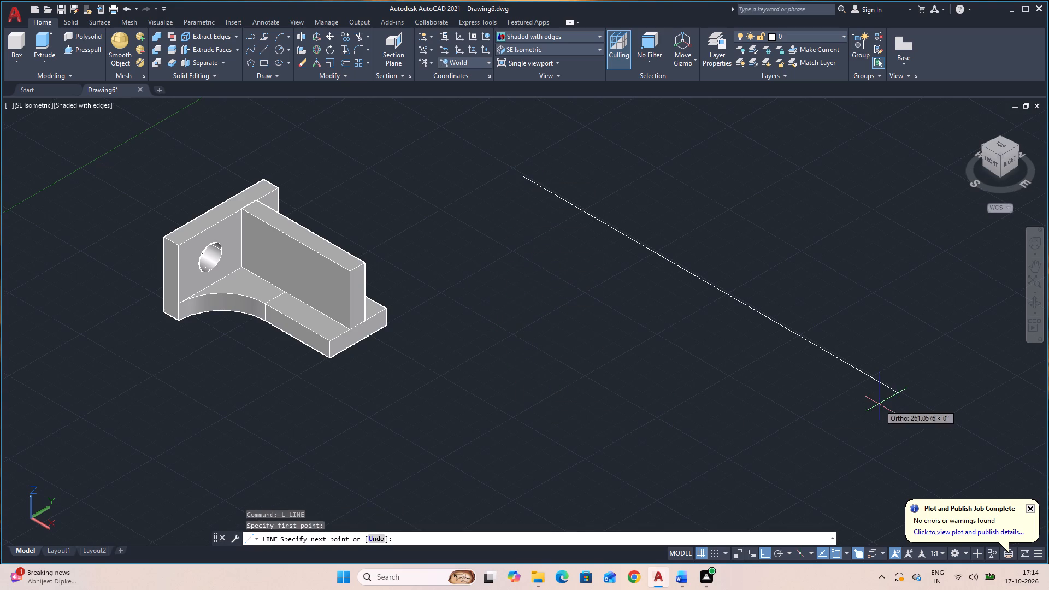
click(528, 392)
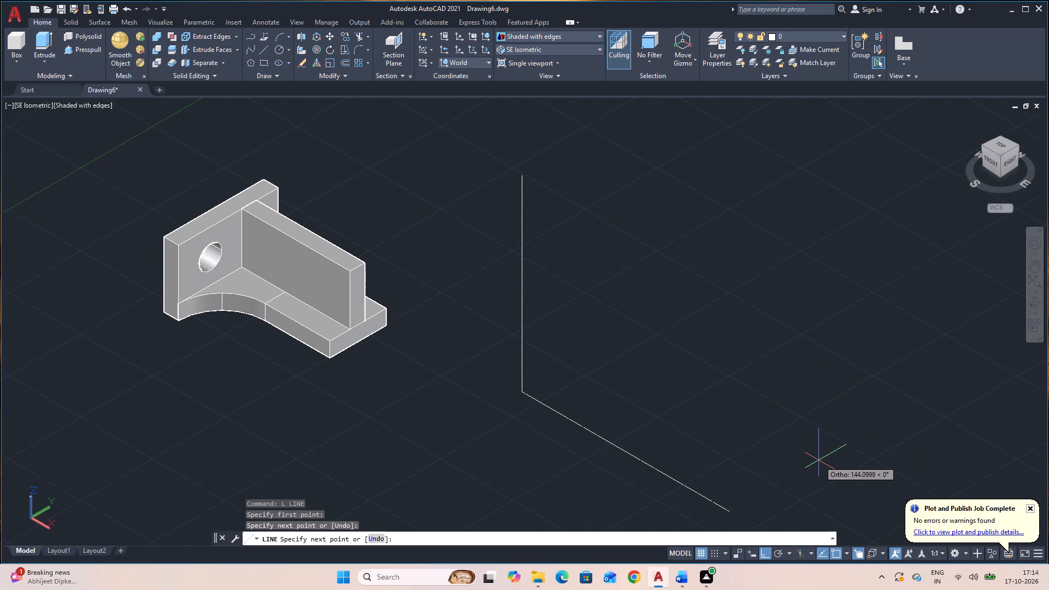
click(809, 476)
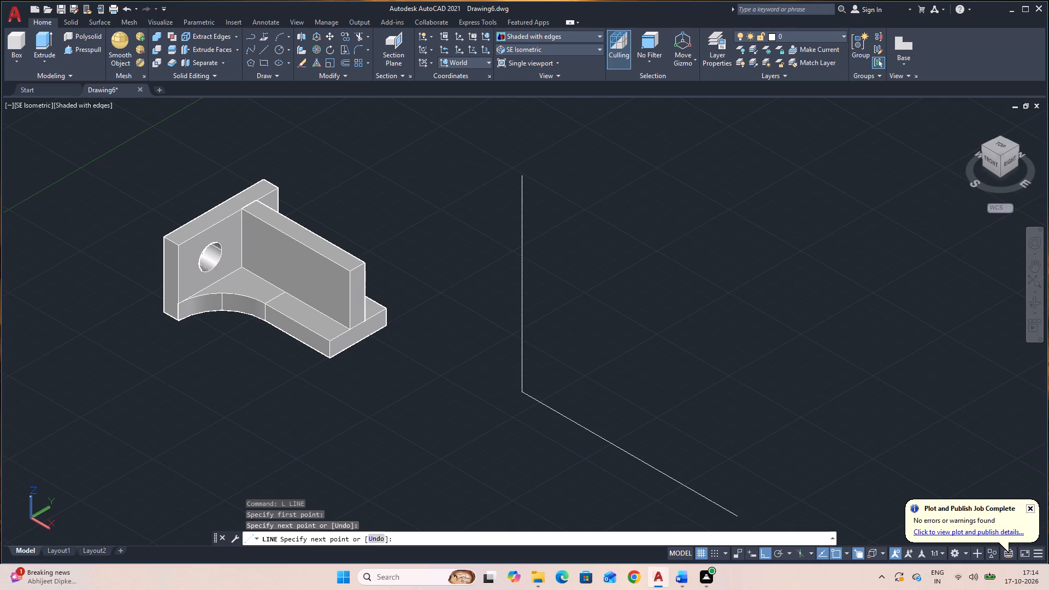
key(Escape)
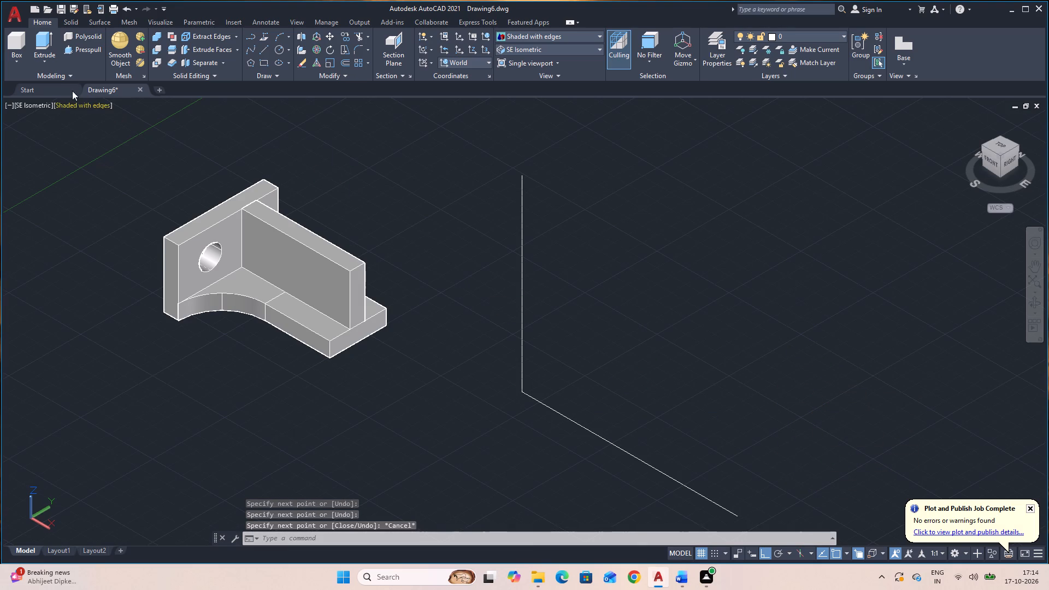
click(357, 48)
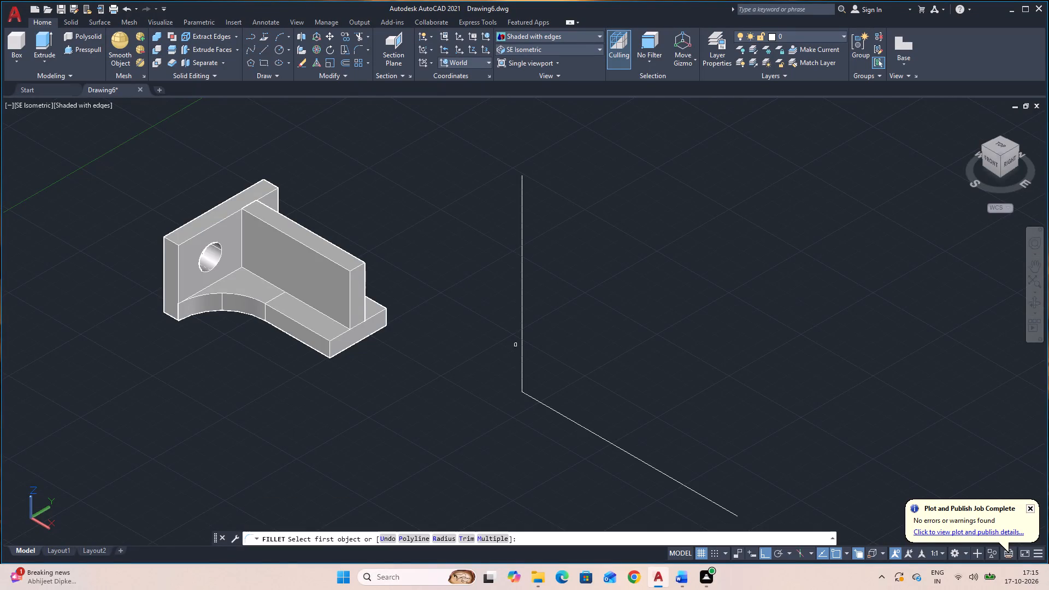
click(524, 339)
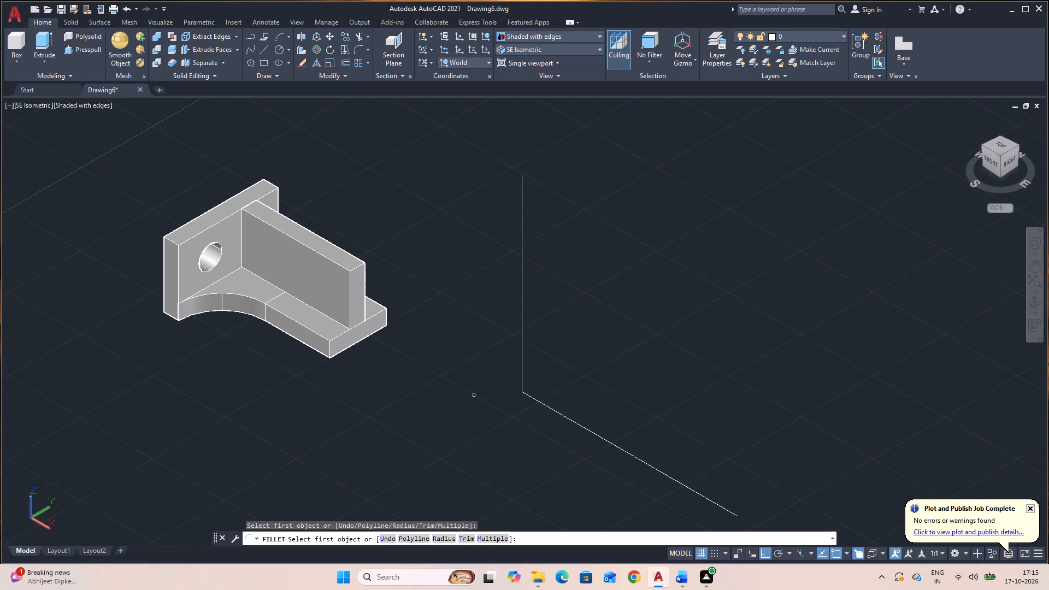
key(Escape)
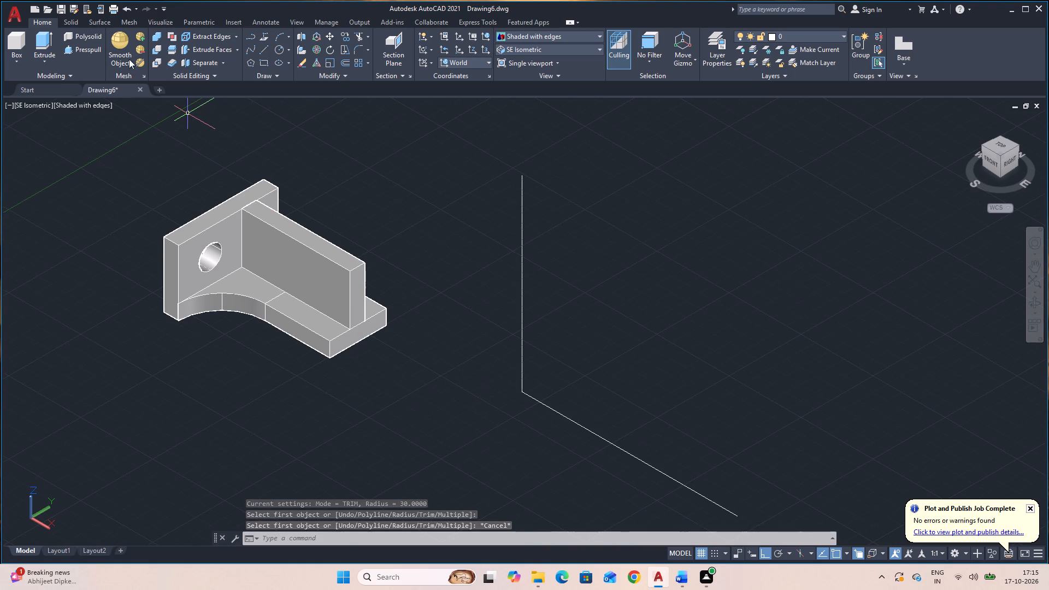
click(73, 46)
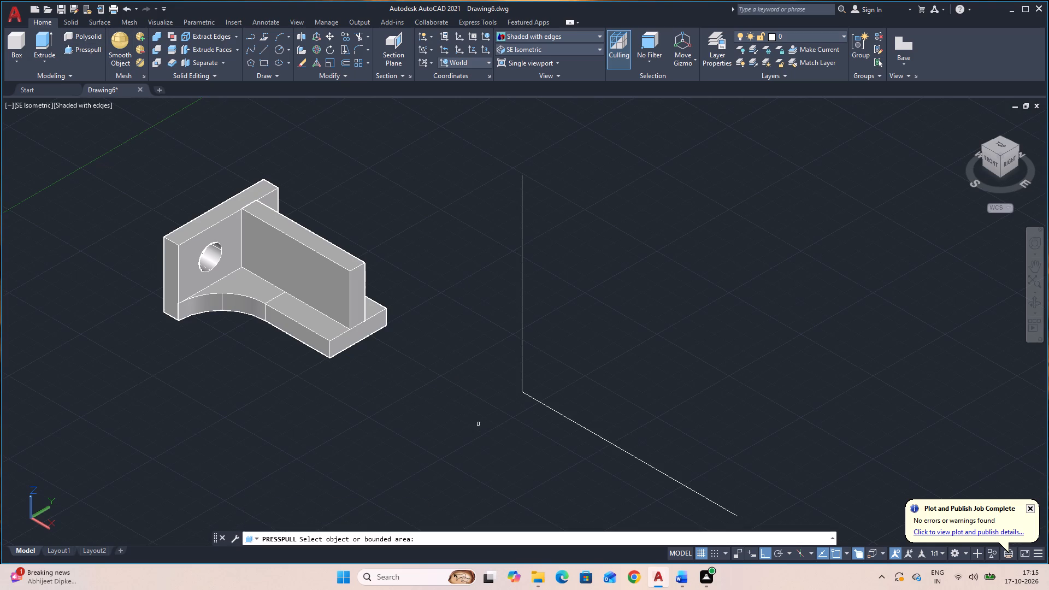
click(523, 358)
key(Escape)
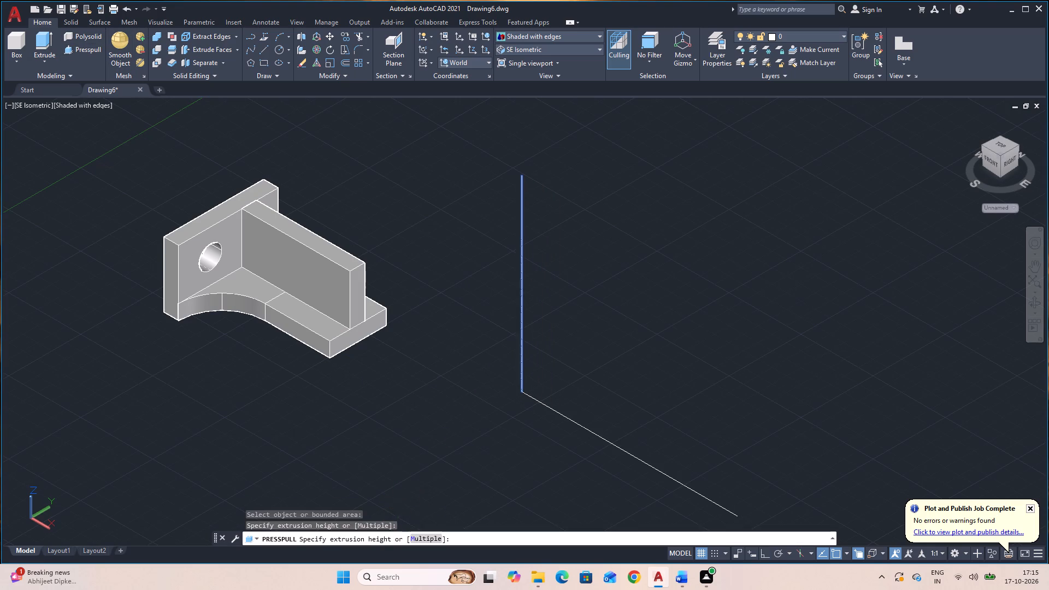
Fillet the corner between the vertical line and the X-axis line with a radius of 25.
click(355, 45)
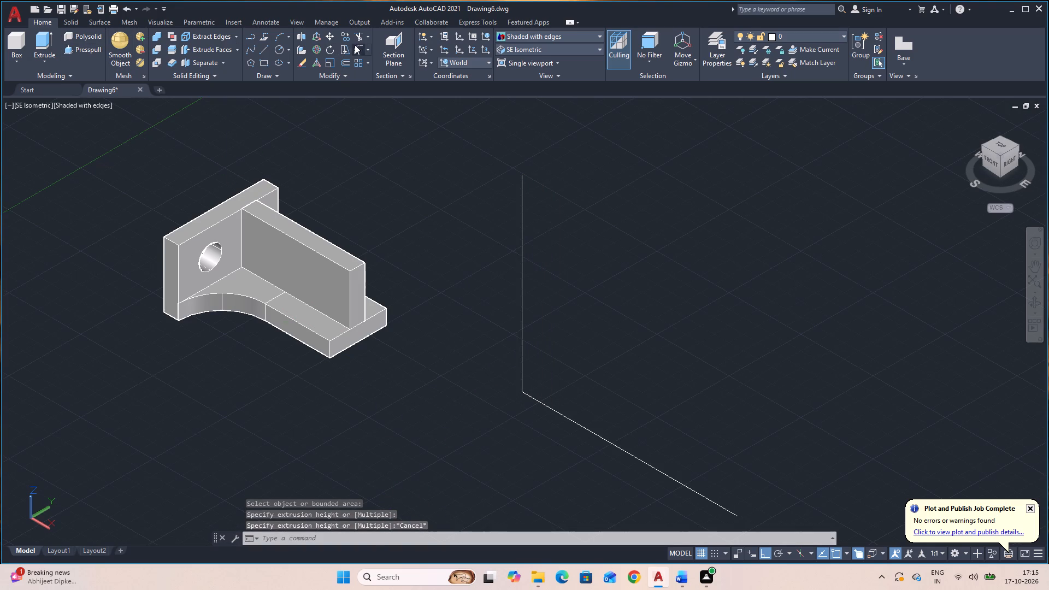
click(443, 540)
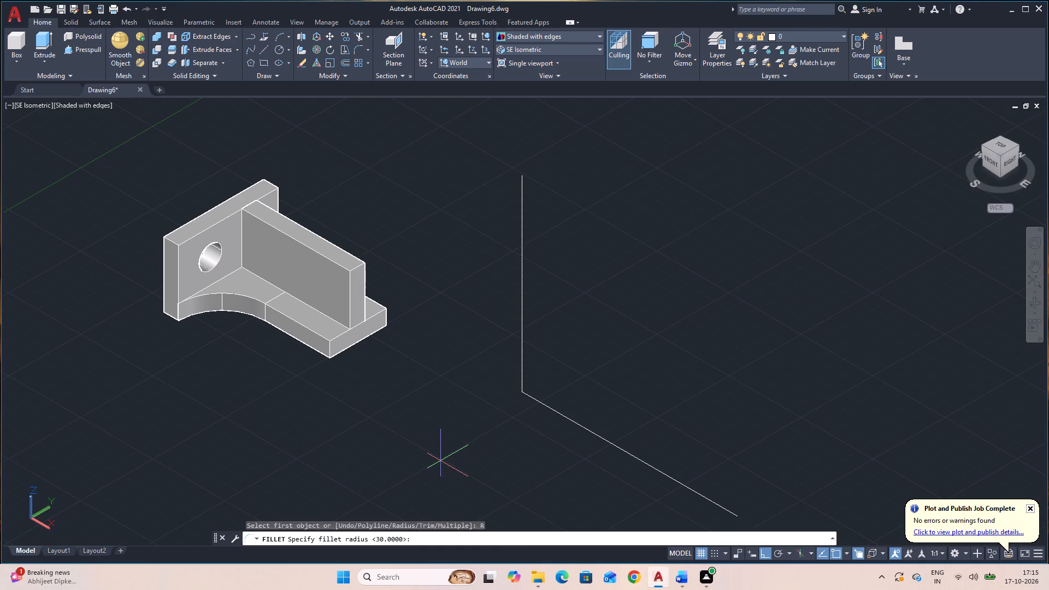
text(25)
key(Return)
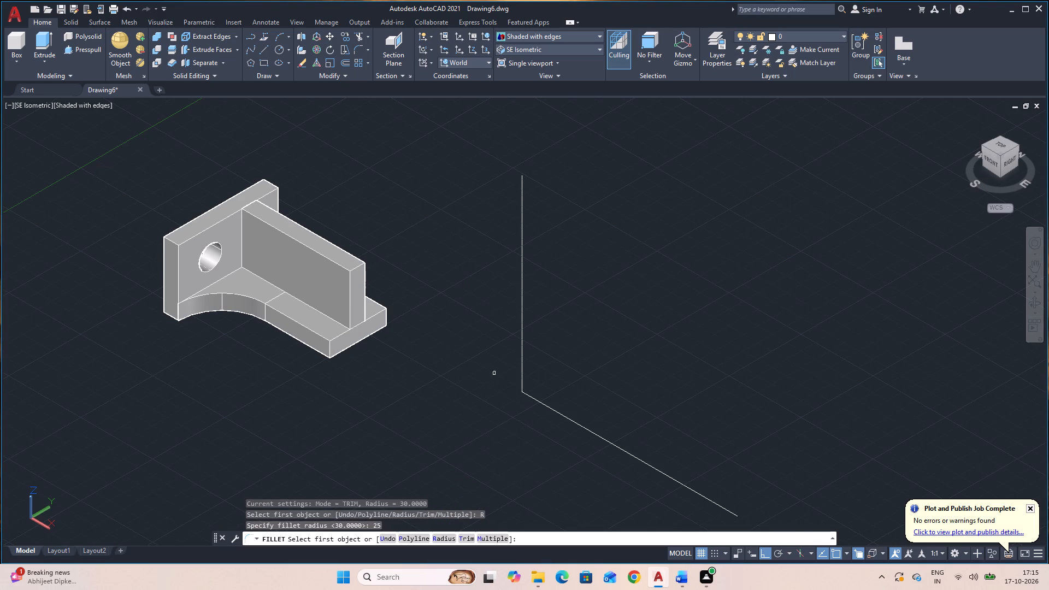
click(523, 340)
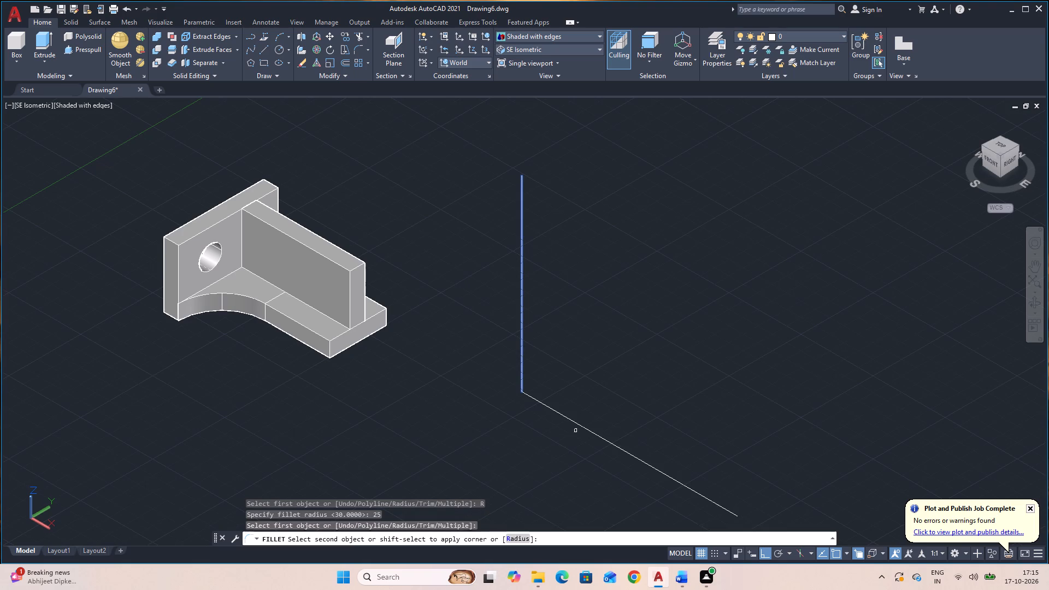
click(580, 424)
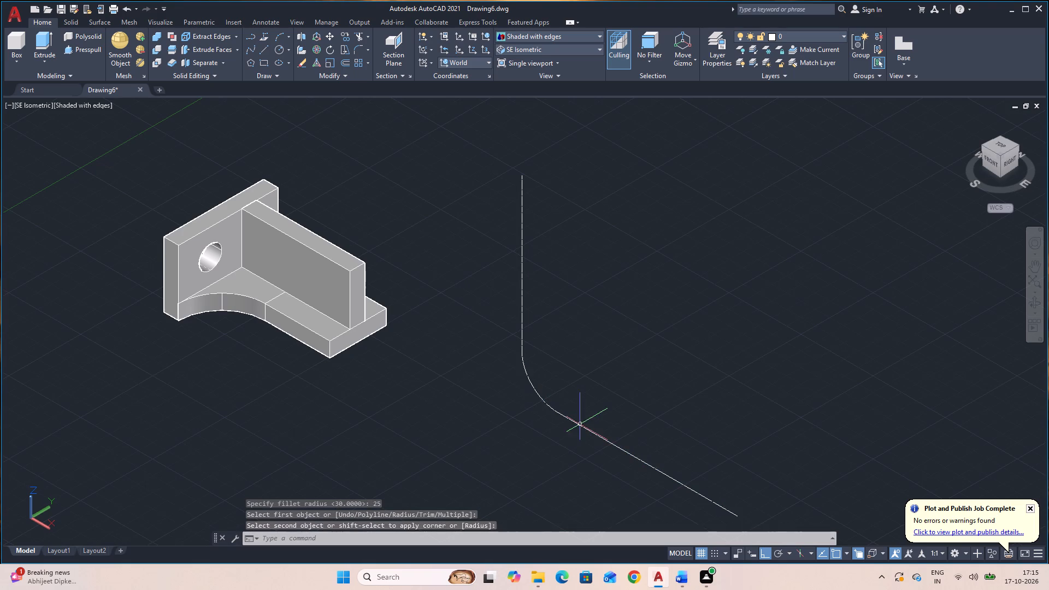
key(Escape)
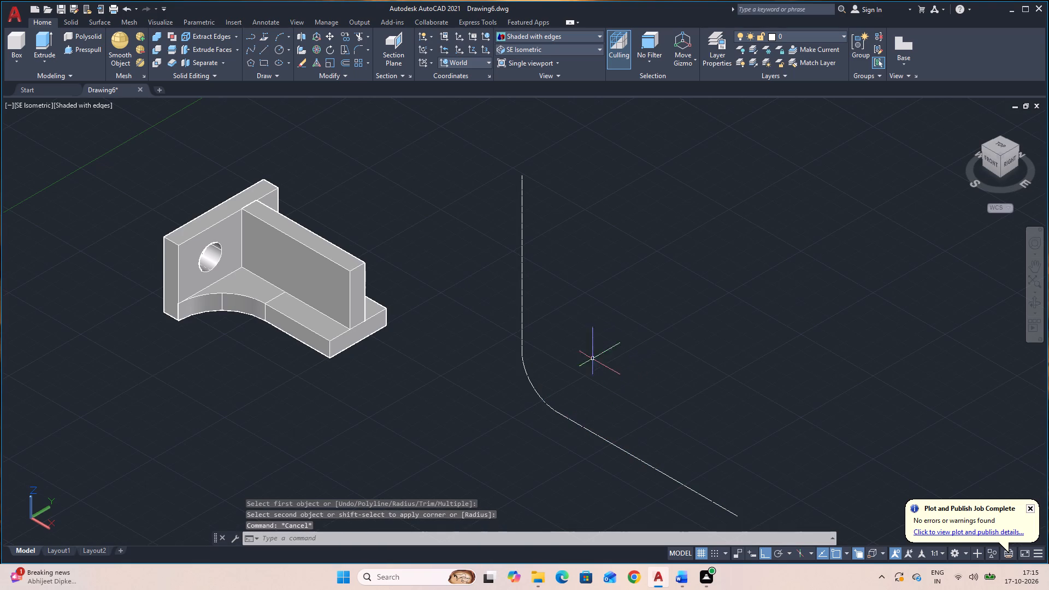
Delete the vertical construction line above the fillet arc, keeping the arc and the X-axis line.
click(525, 270)
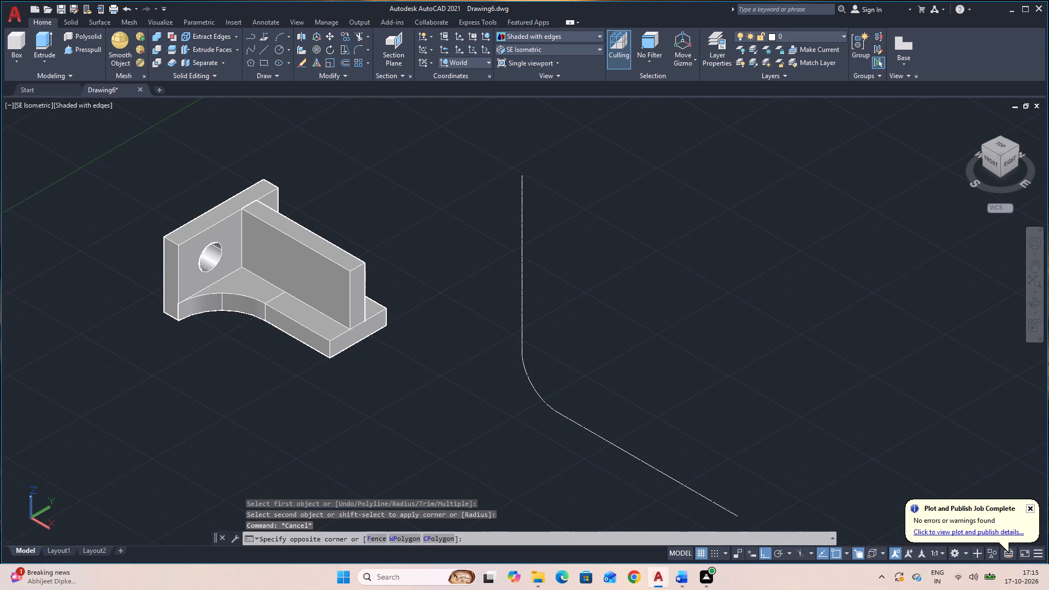
click(512, 273)
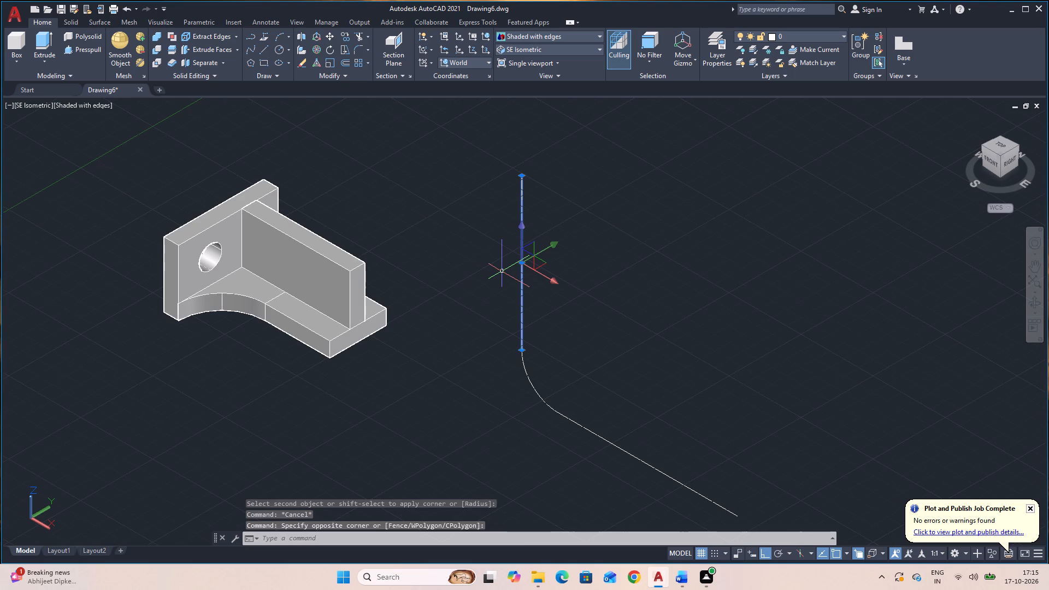
key(Delete)
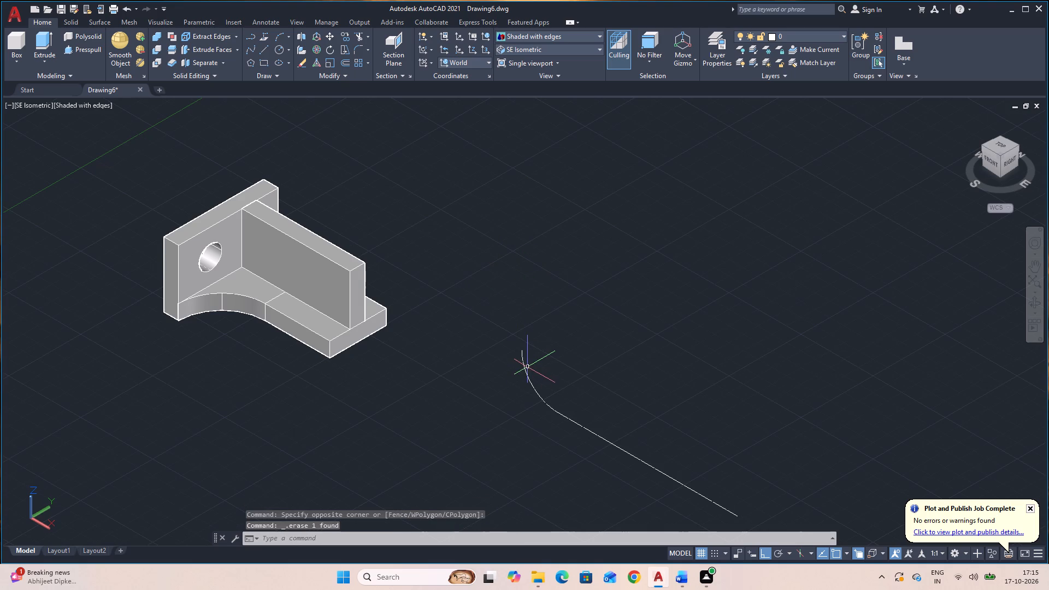
Move the fillet arc by its upper endpoint onto the rib's top corner at the plate, on the side facing the hole.
click(524, 367)
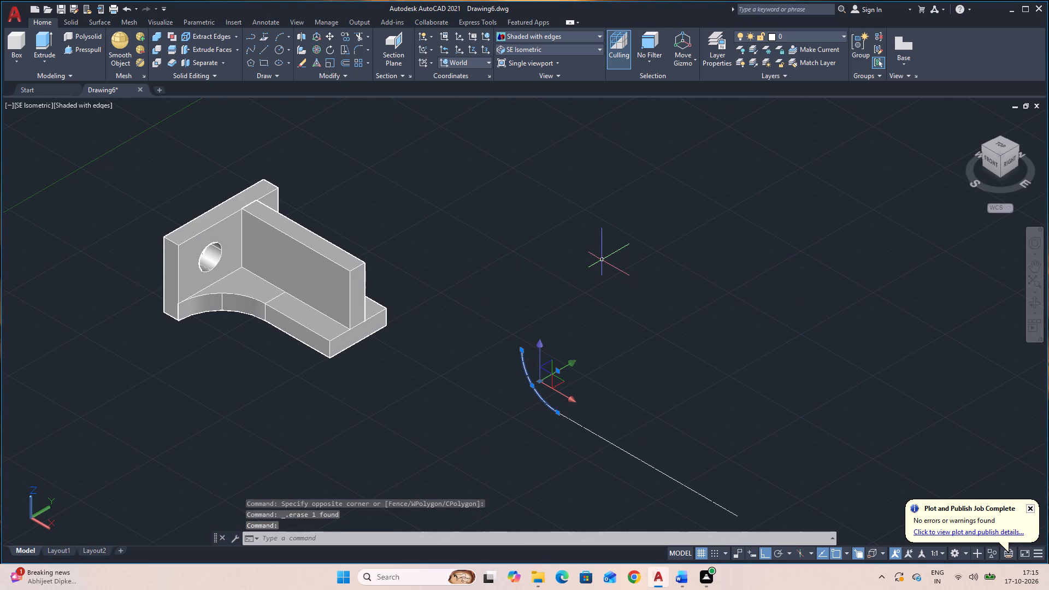
text(M)
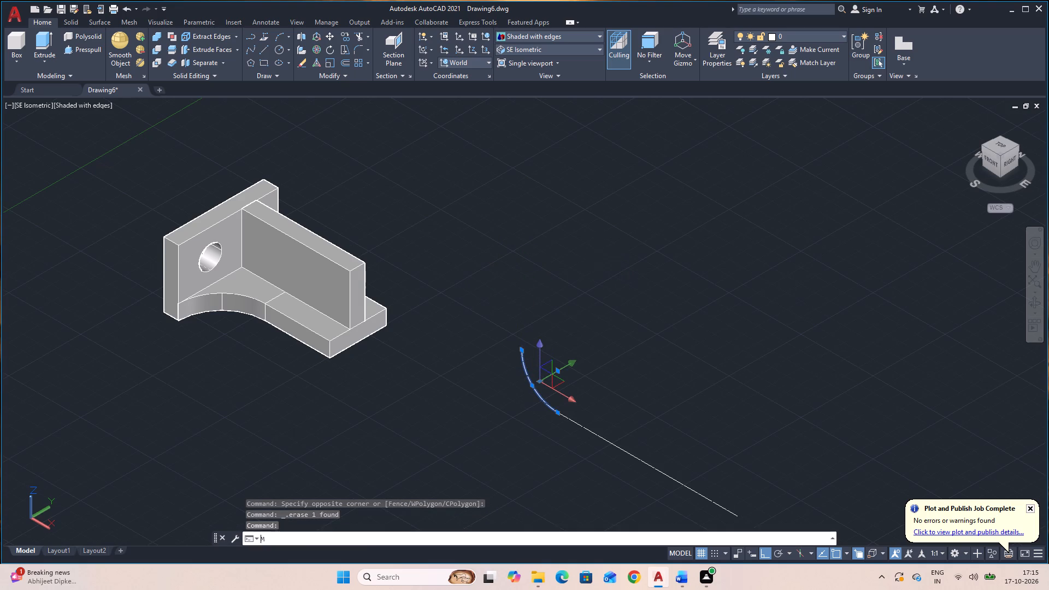
key(space)
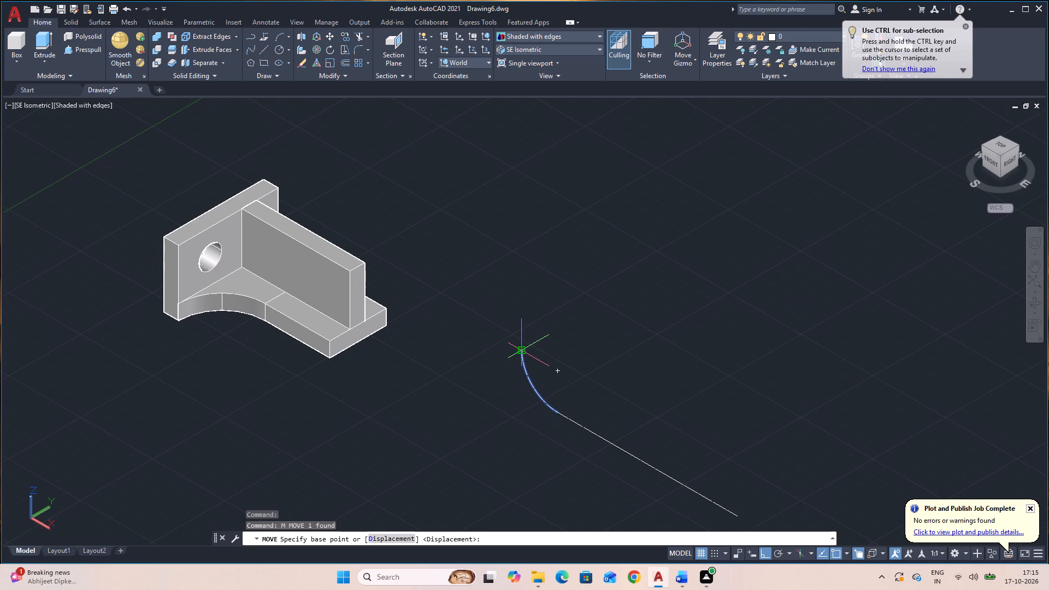
click(521, 350)
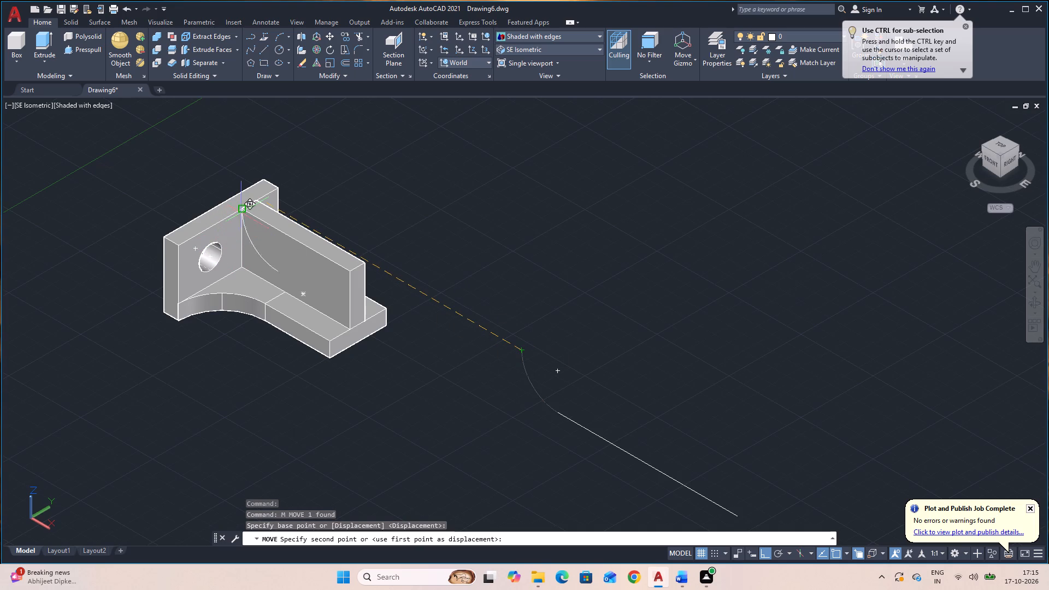
click(243, 213)
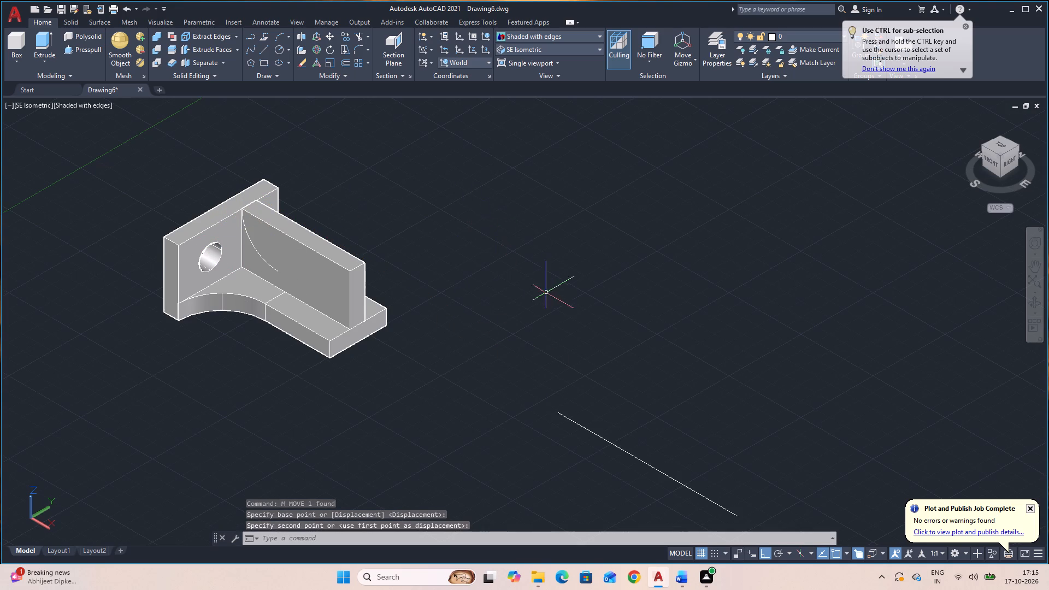
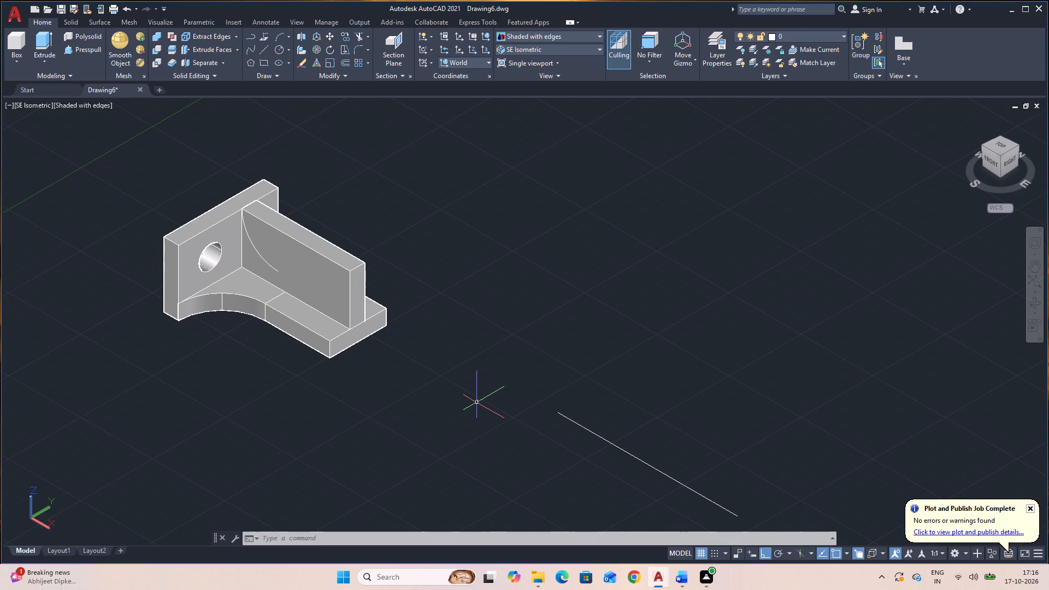
Move the X-axis construction line by its upper endpoint onto the lower end of the arc on the rib's side face.
click(578, 426)
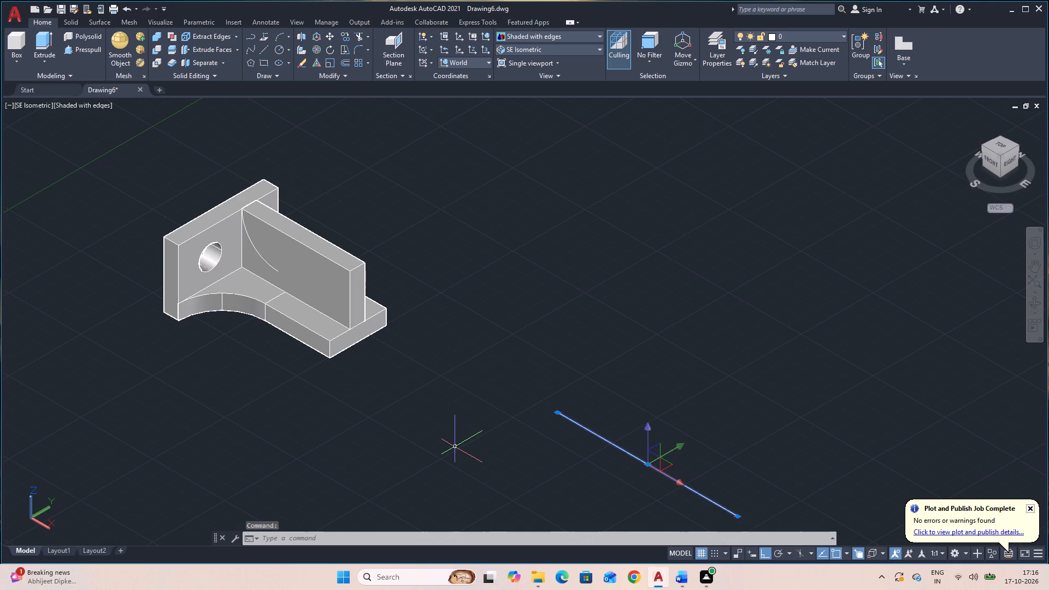
text(M)
key(space)
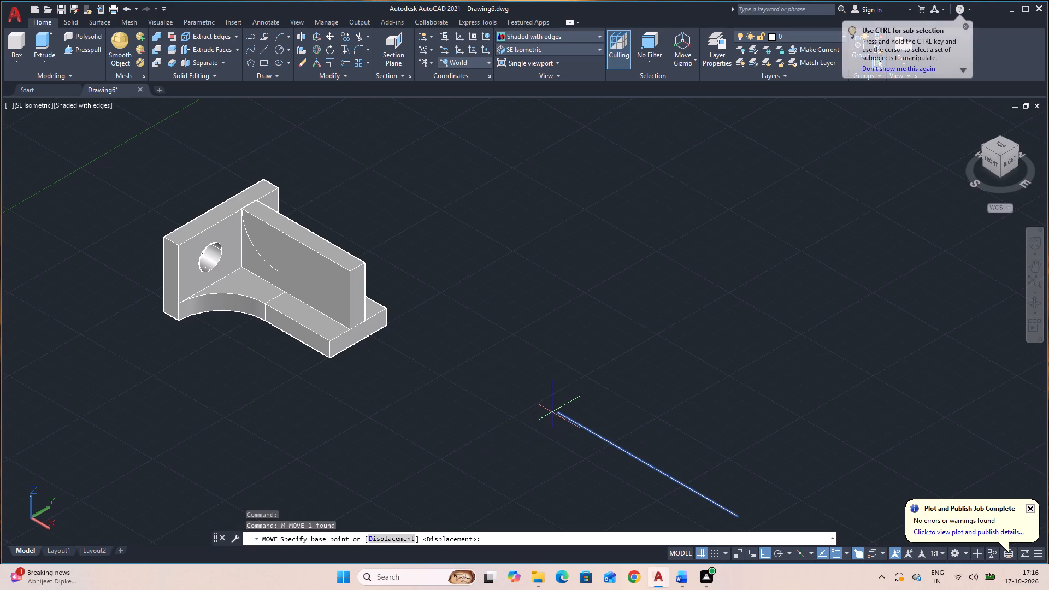
click(560, 414)
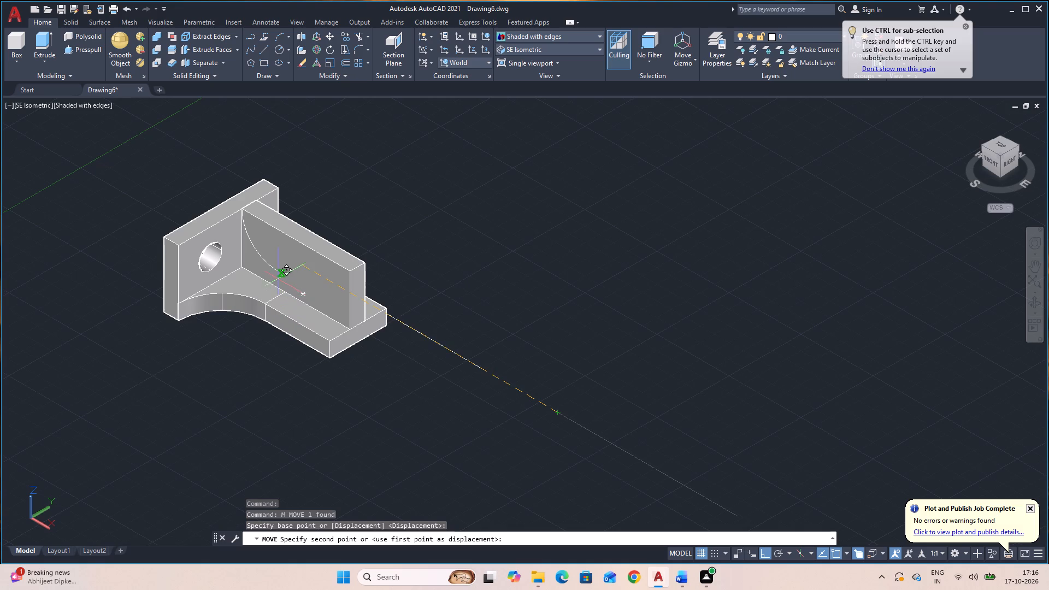
click(277, 273)
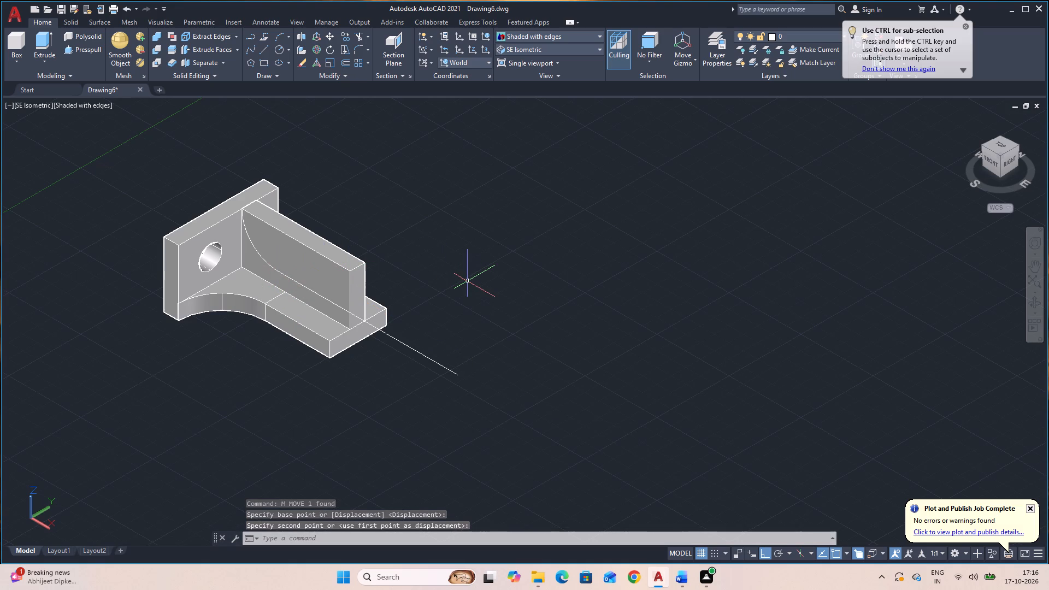
Presspull the rib's side-face area above the arc and line through the rib's thickness to cut it away.
click(84, 48)
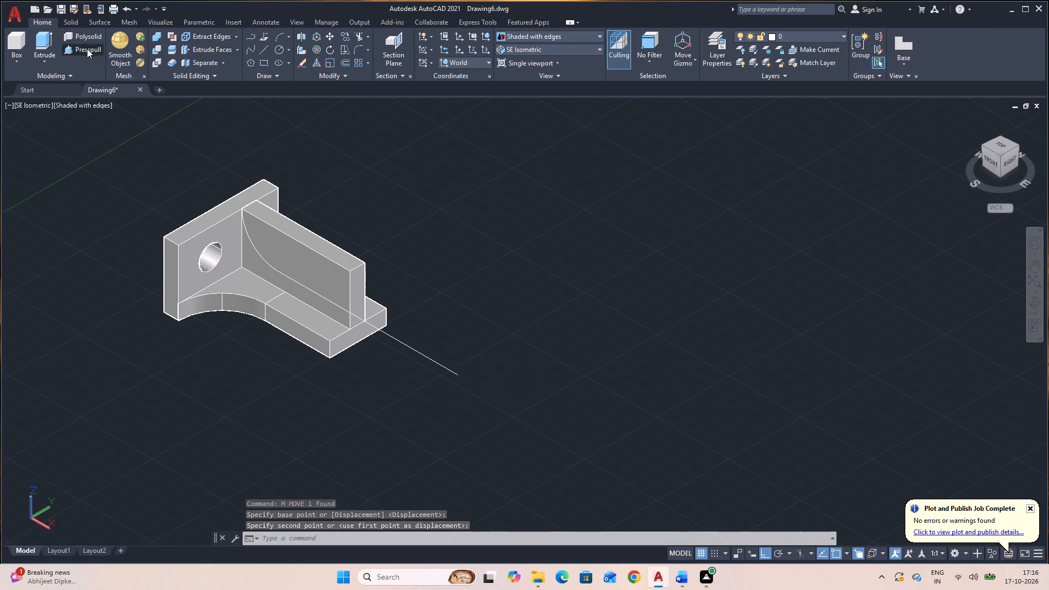
click(313, 280)
click(415, 243)
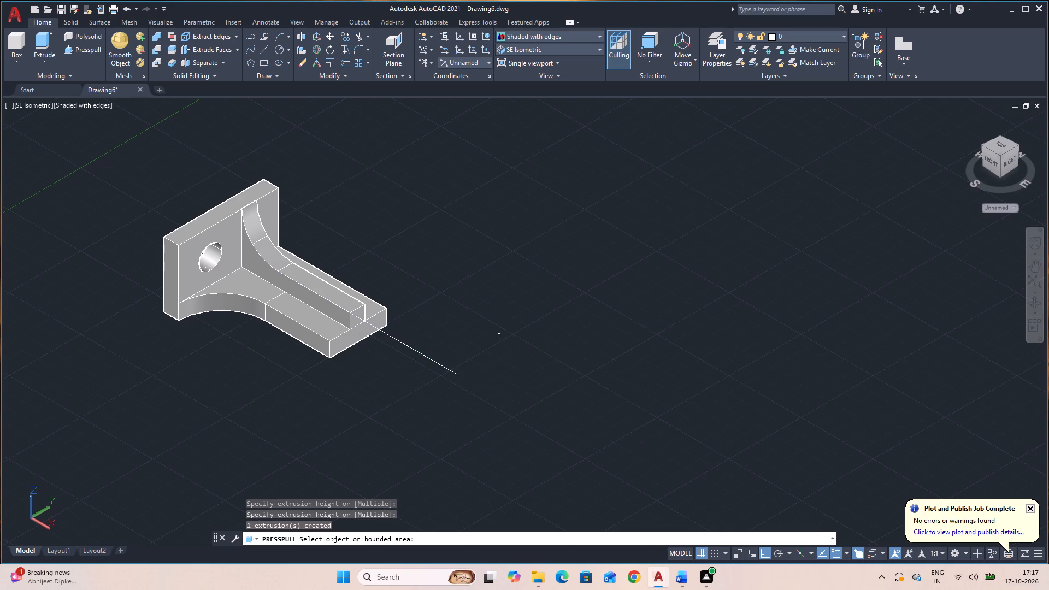
key(Escape)
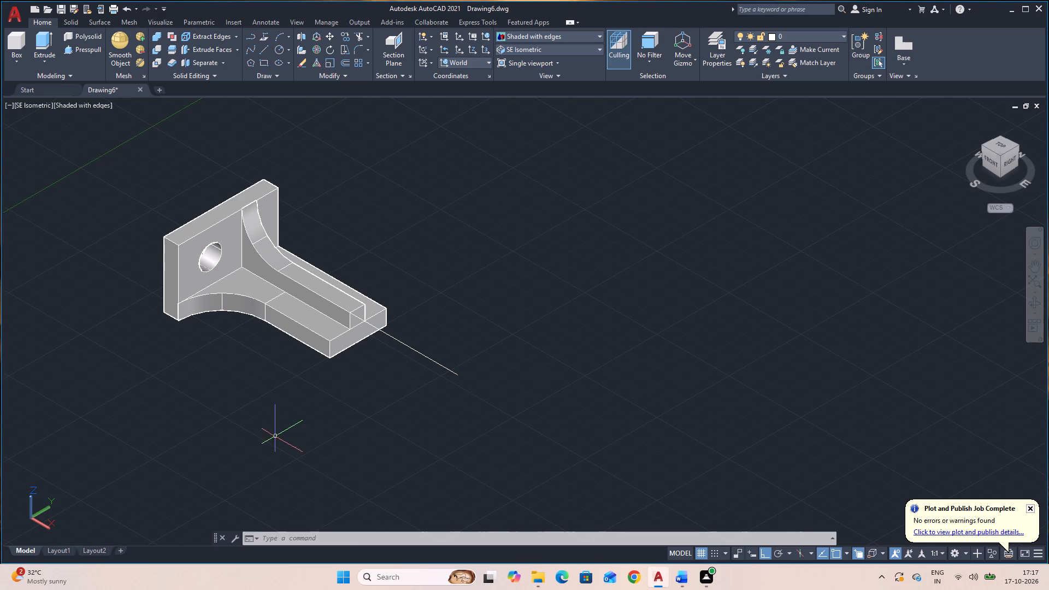
Delete the leftover X-axis construction line extending past the bracket's free end.
click(449, 371)
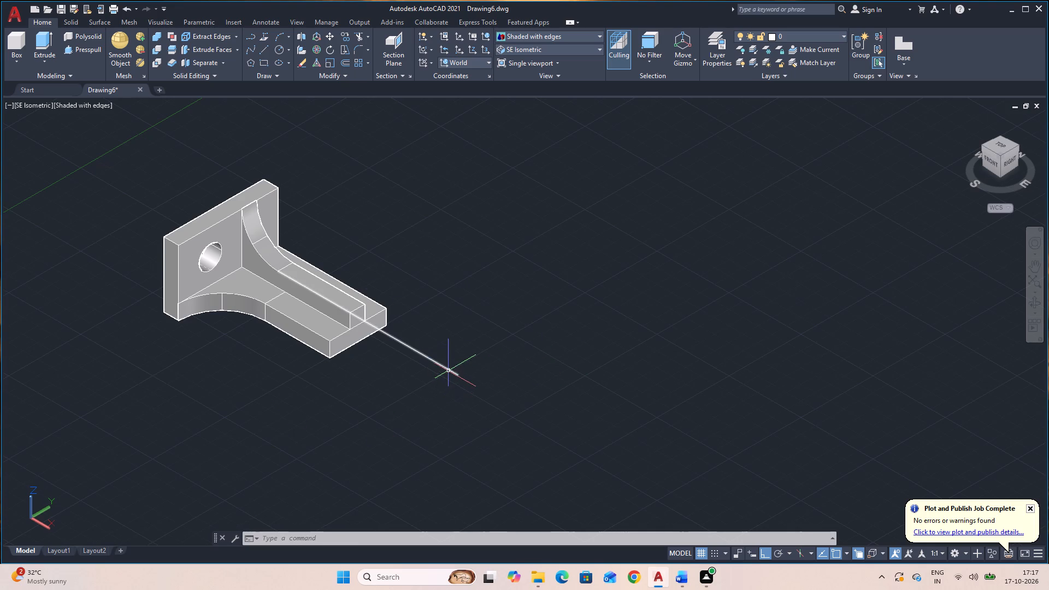
key(Delete)
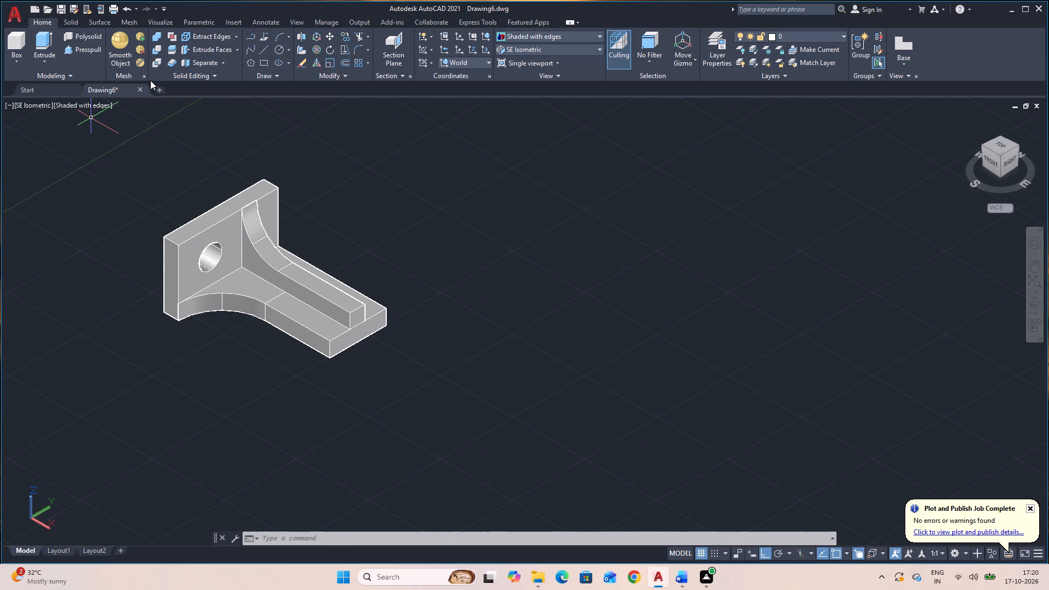
Draw a box from the top corner of the rib's free end, with length 10 and width 10.
click(11, 39)
click(349, 316)
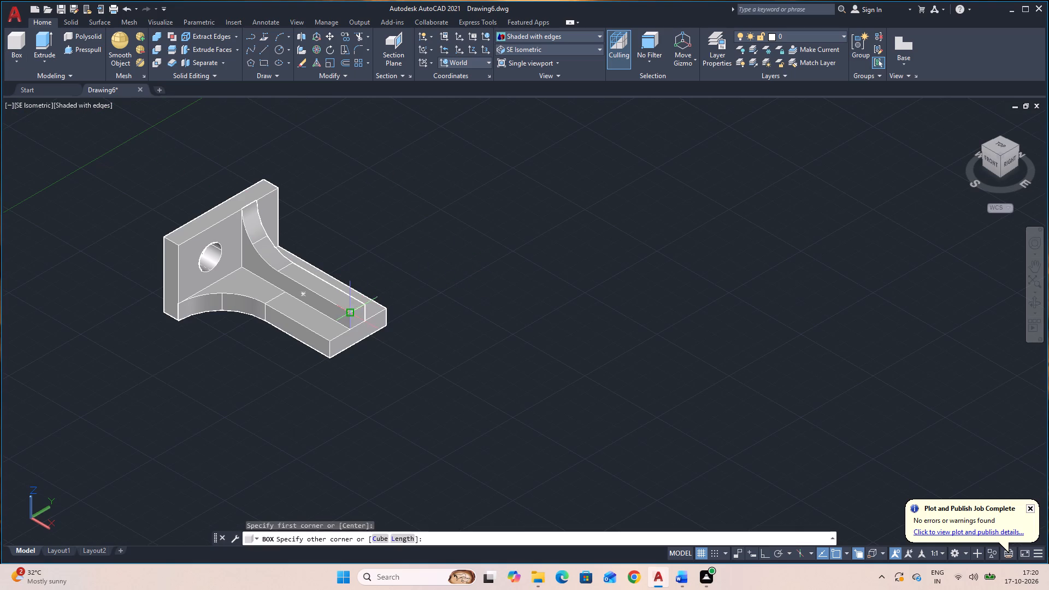
text(L)
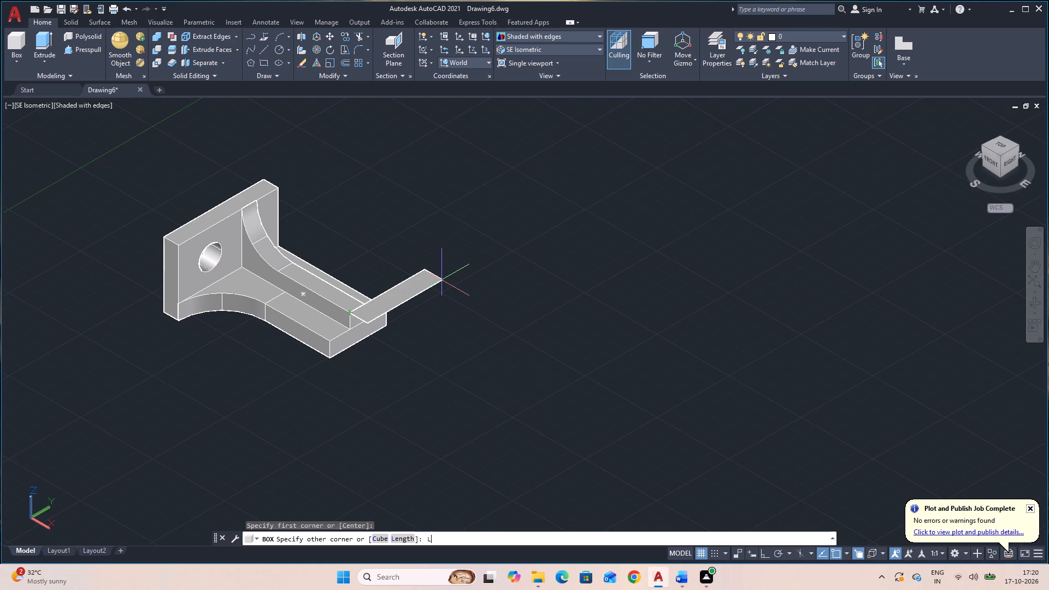
key(space)
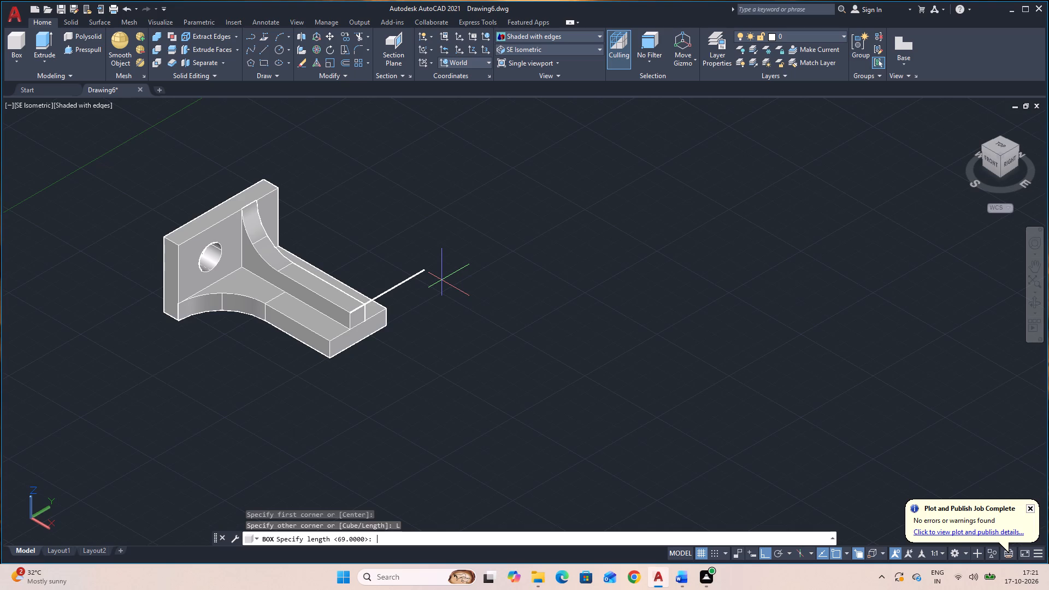
text(10)
key(Return)
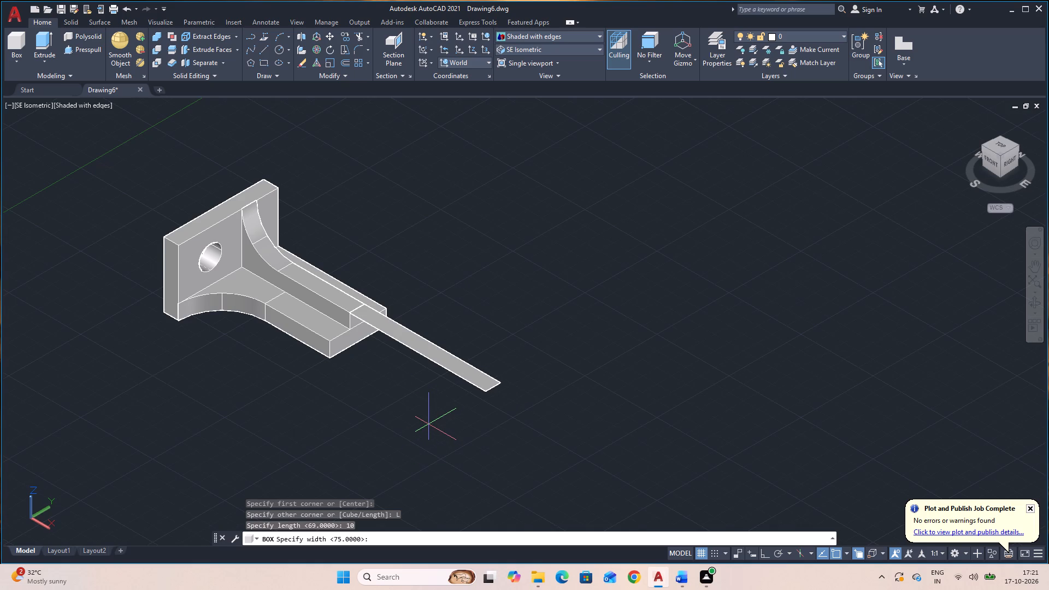
text(10)
key(Return)
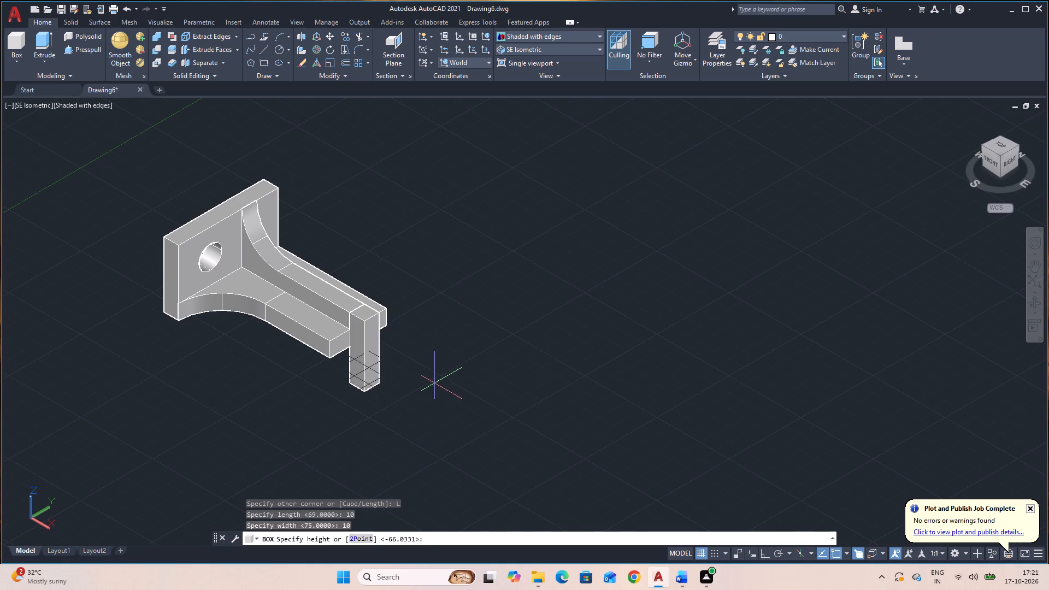
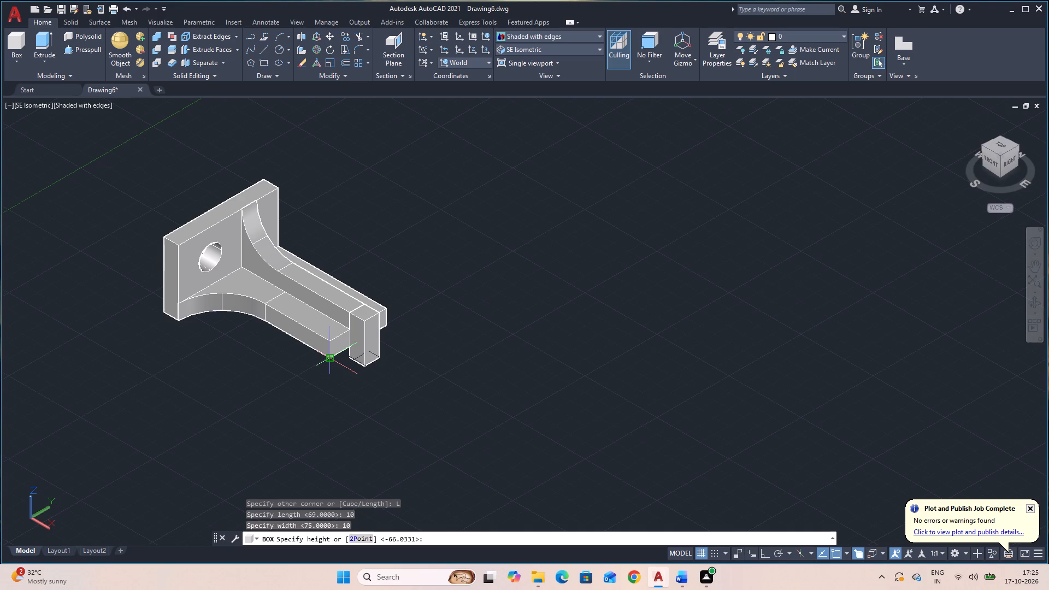
Finish the 10 x 10 end block by taking its height down to the bottom corner of the base's free end.
click(332, 358)
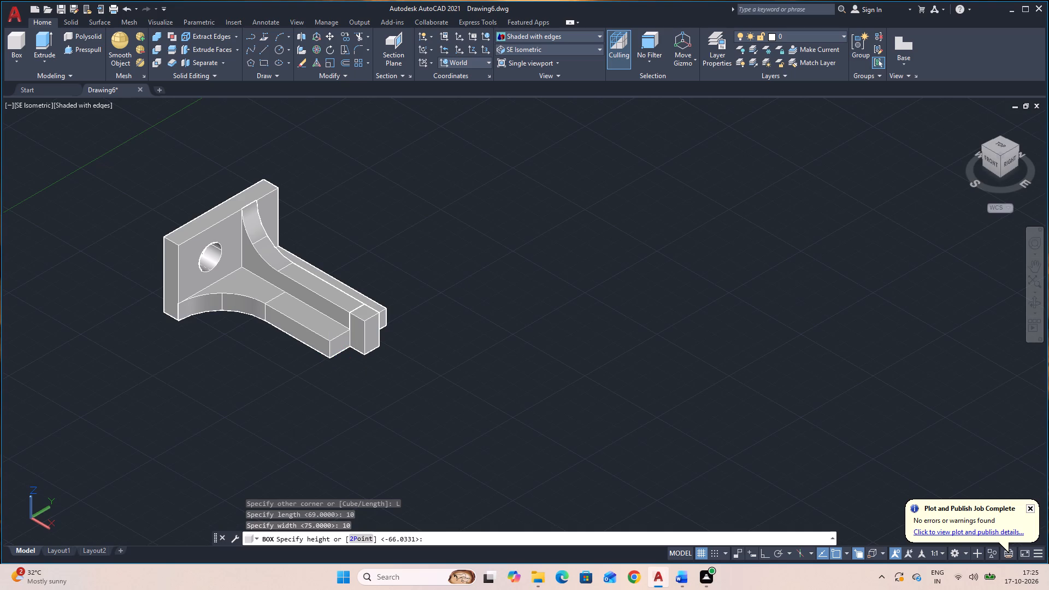
click(219, 292)
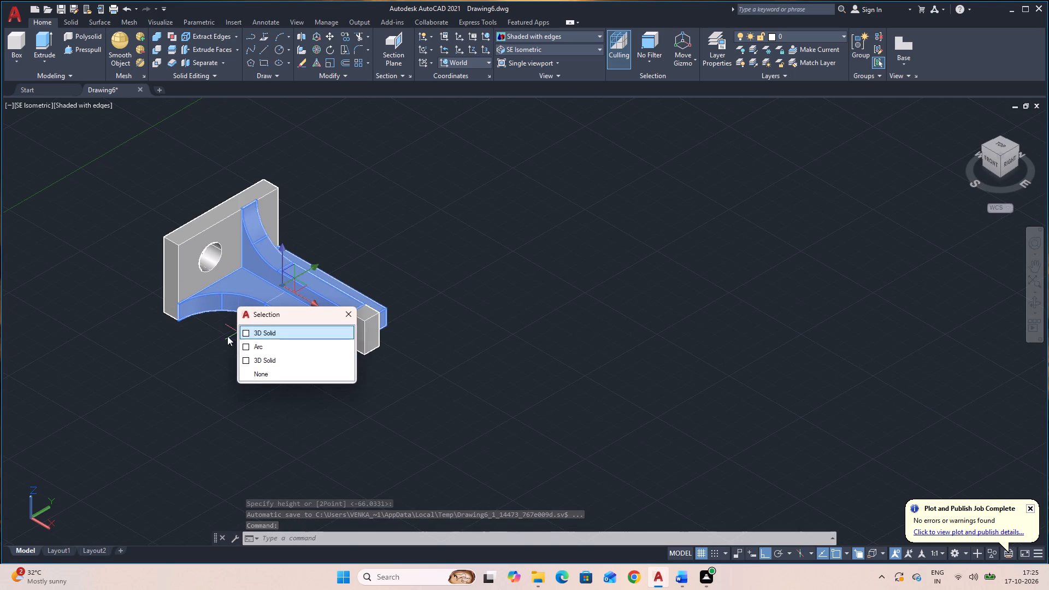
key(Escape)
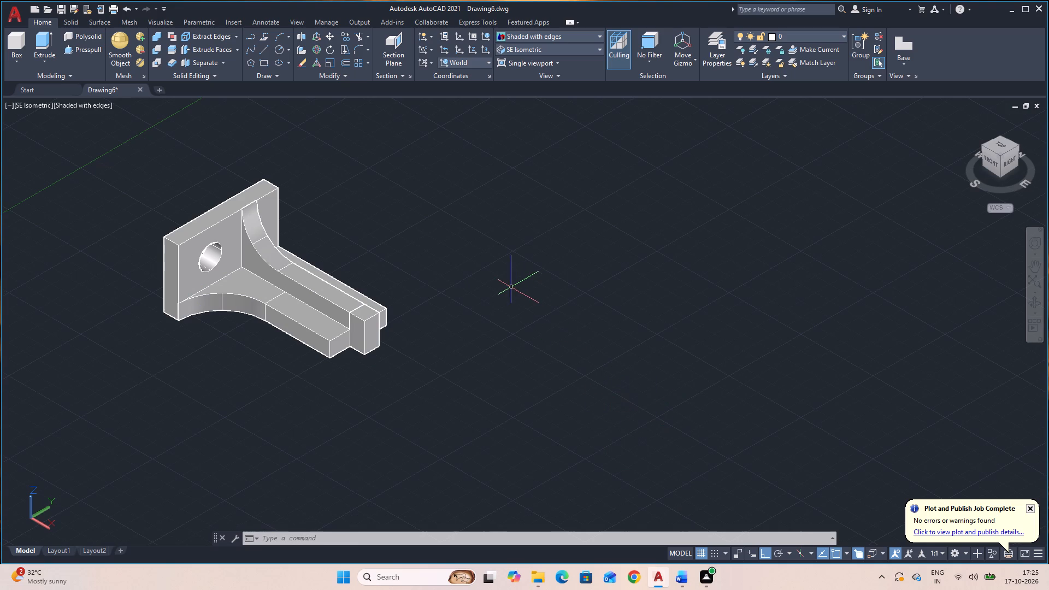
Draw two connected lines in the empty space beside the bracket, one along the X axis and one straight down in Z.
text(L)
key(space)
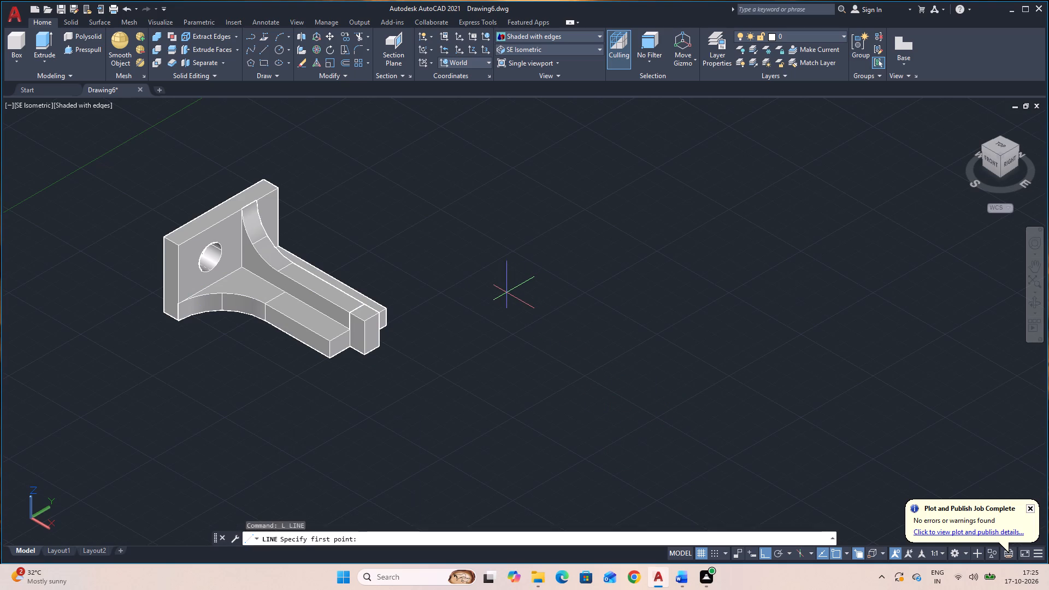
click(488, 274)
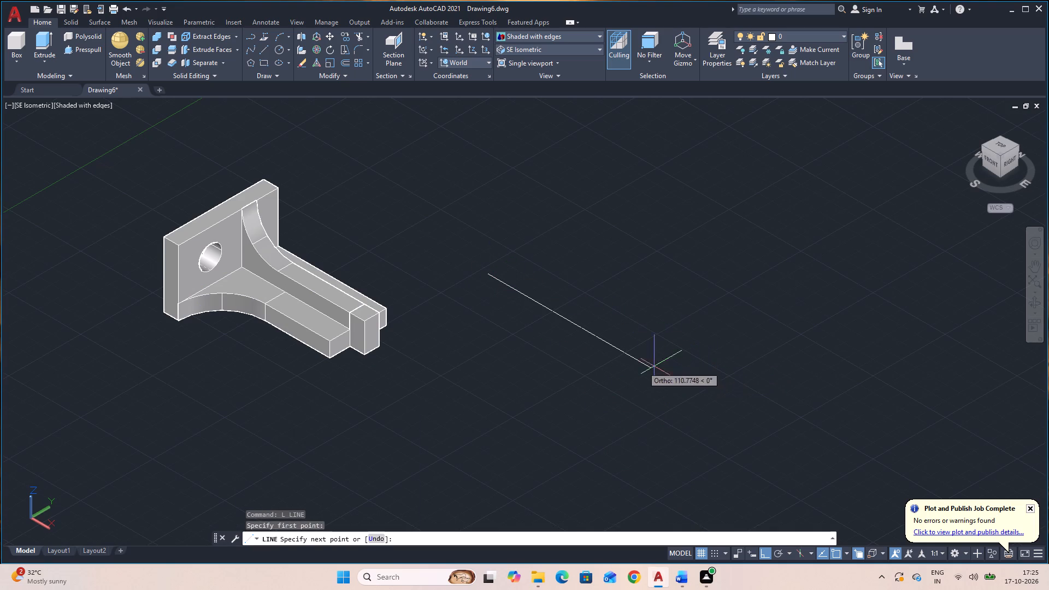
click(581, 337)
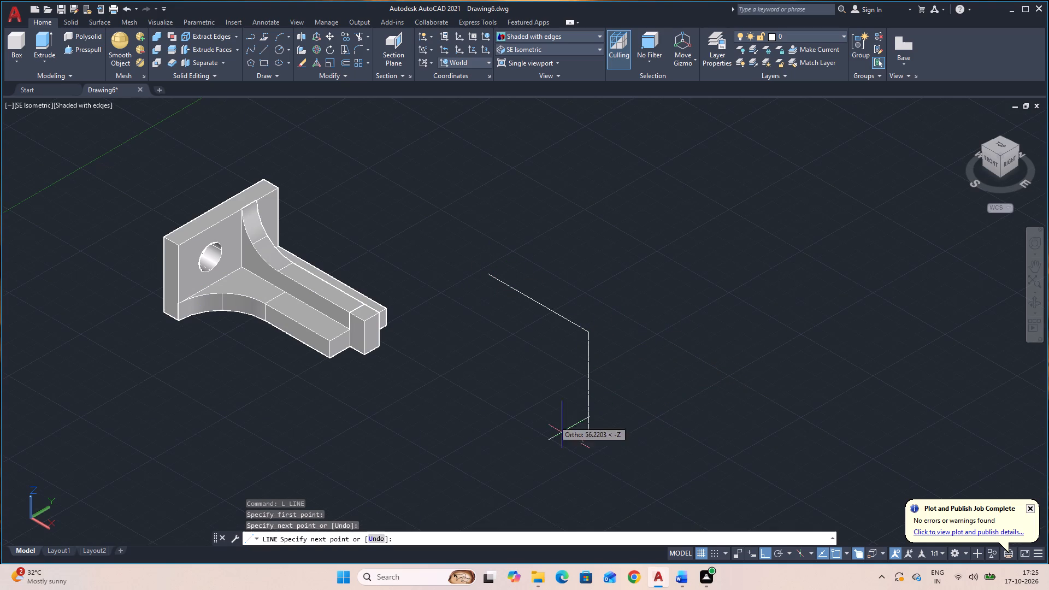
click(573, 438)
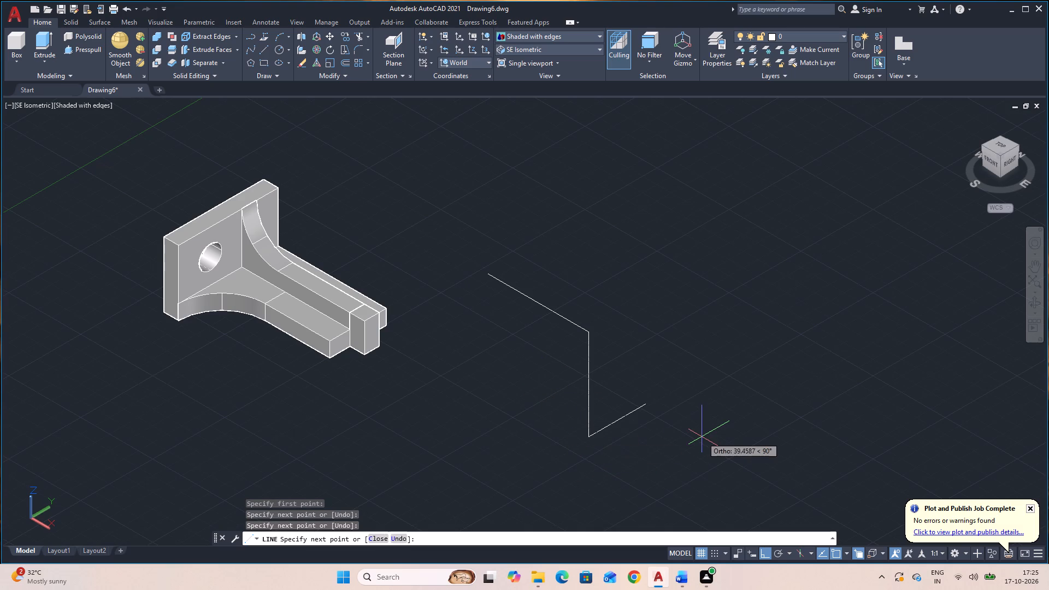
key(Escape)
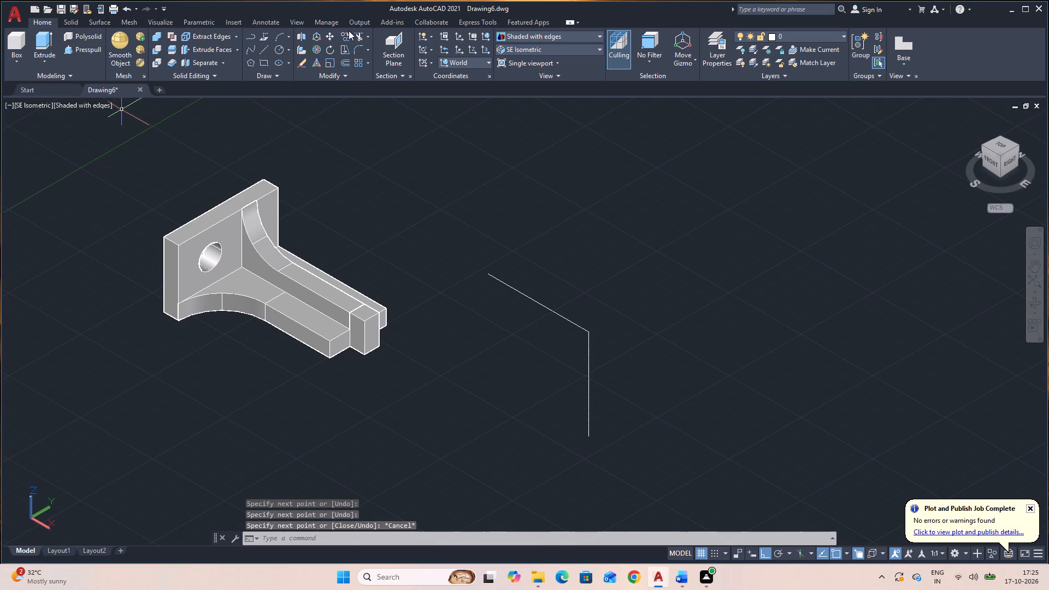
Fillet the corner between the sloping X-axis line and the vertical line with radius 25.
click(353, 48)
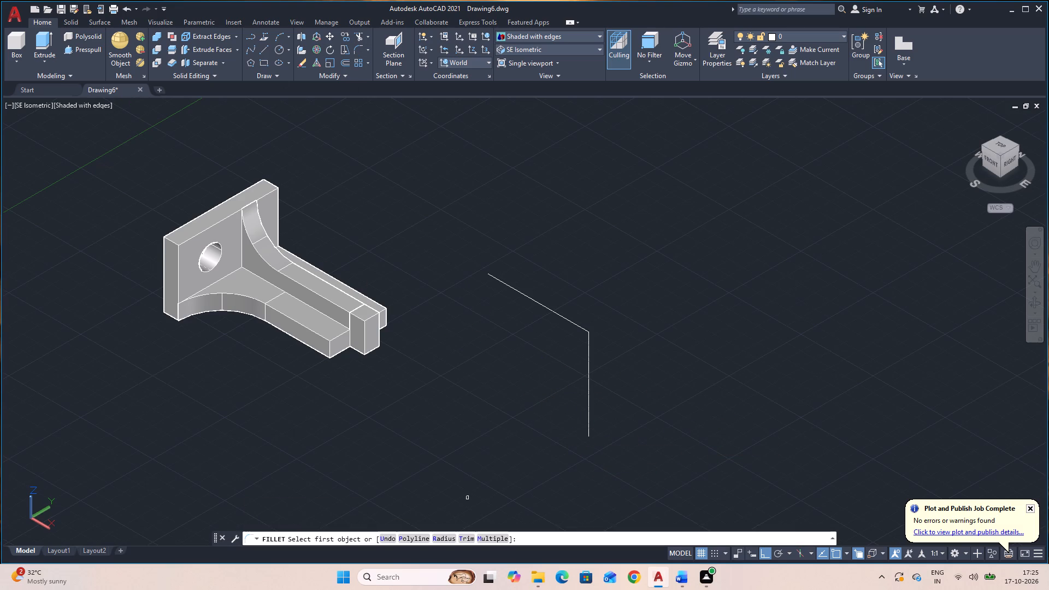
click(547, 309)
text(25)
key(Return)
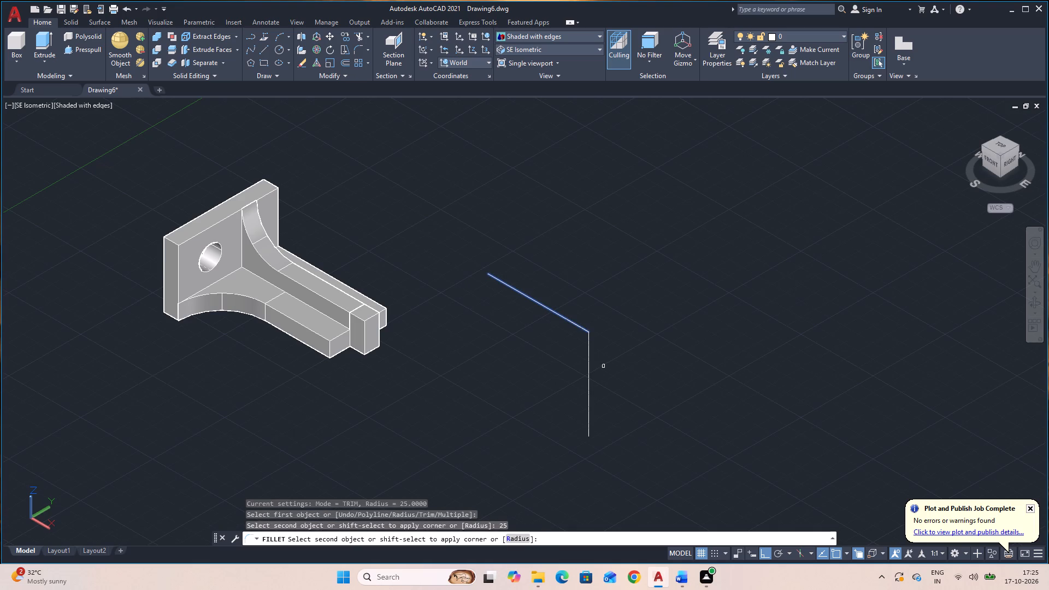
click(587, 393)
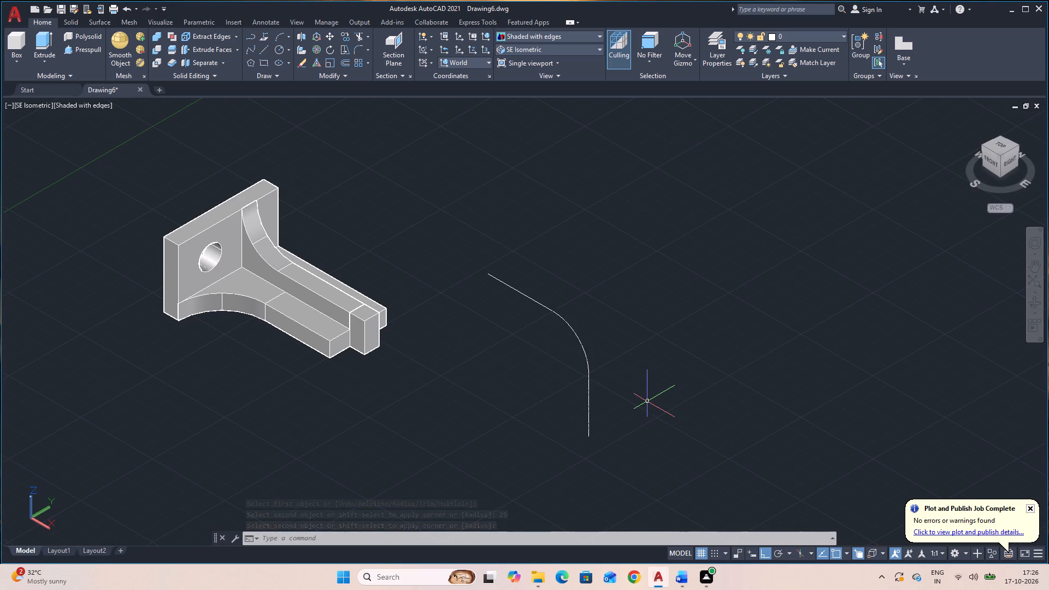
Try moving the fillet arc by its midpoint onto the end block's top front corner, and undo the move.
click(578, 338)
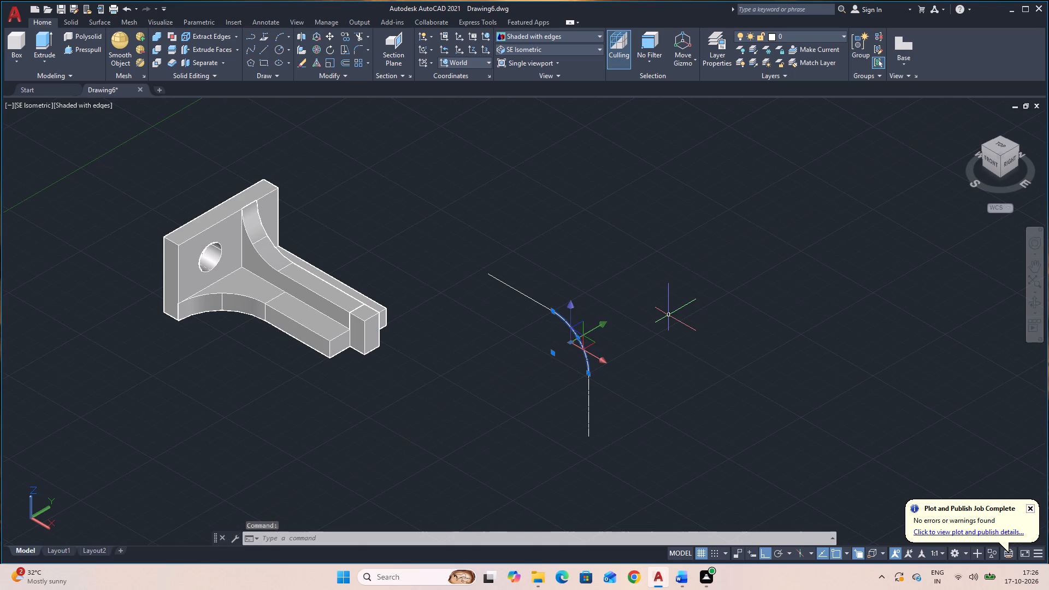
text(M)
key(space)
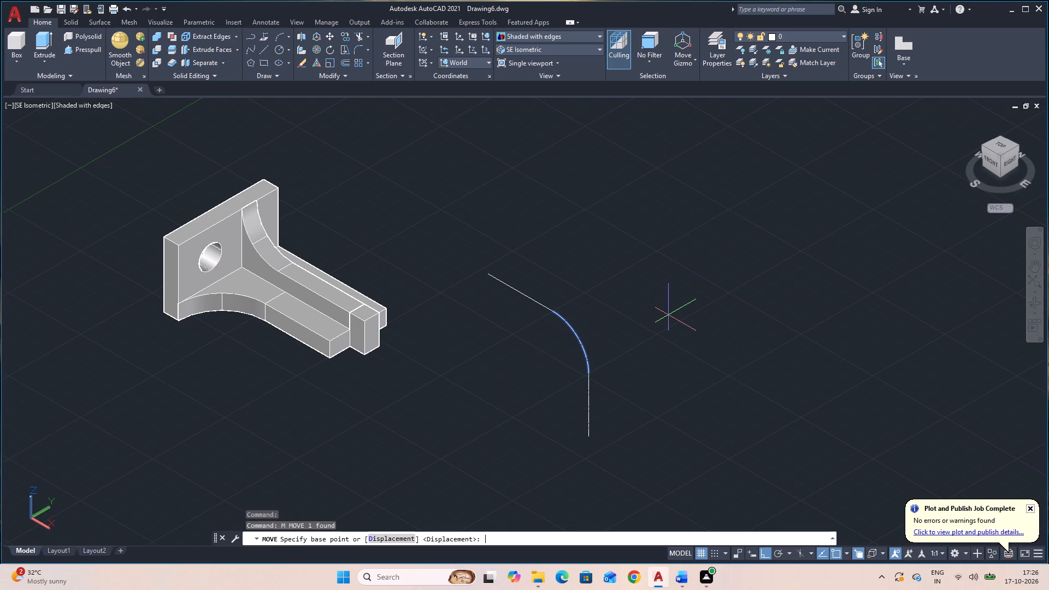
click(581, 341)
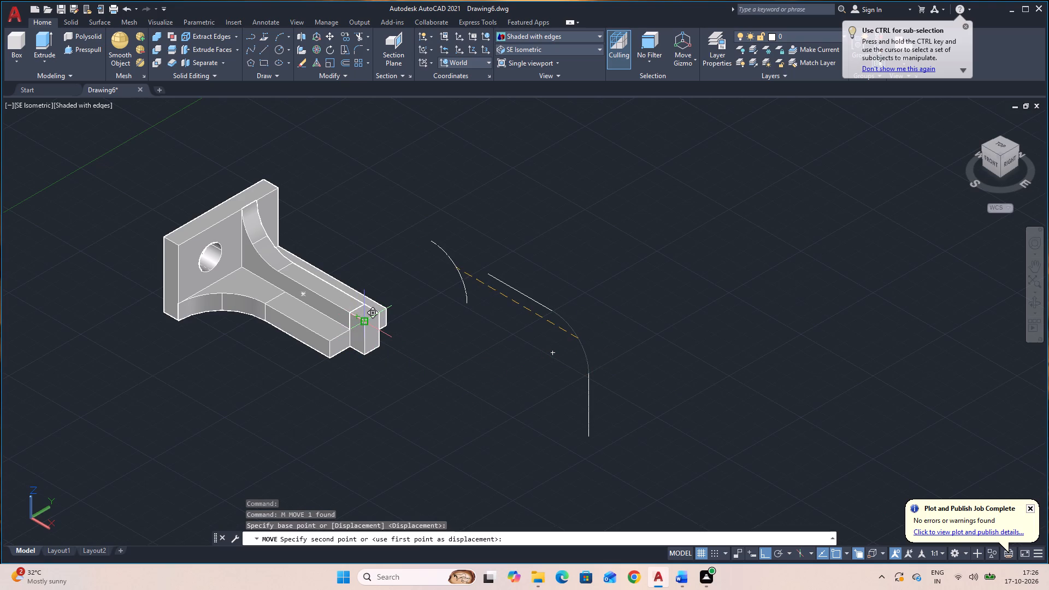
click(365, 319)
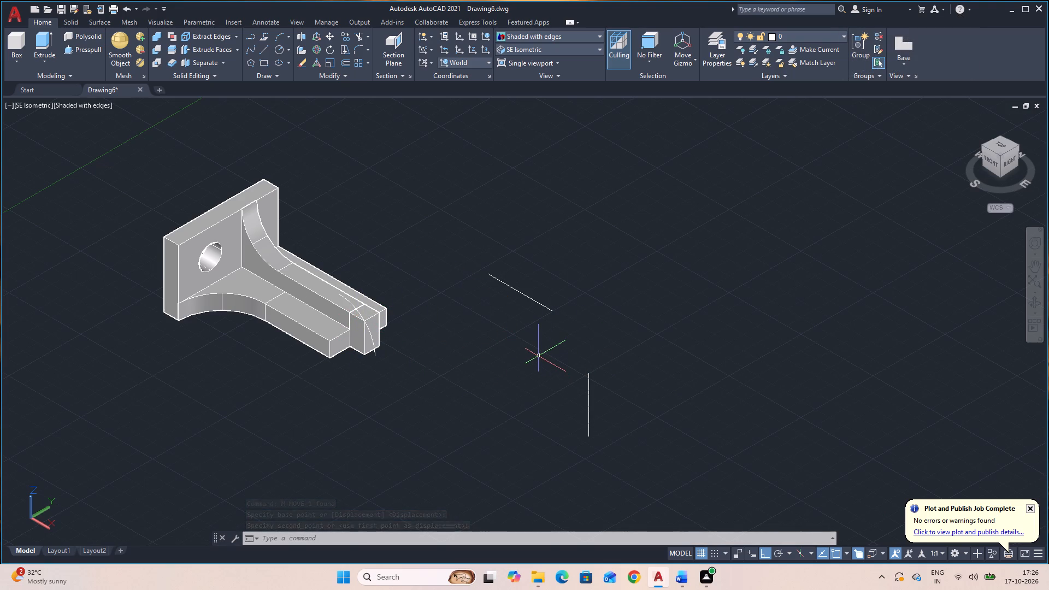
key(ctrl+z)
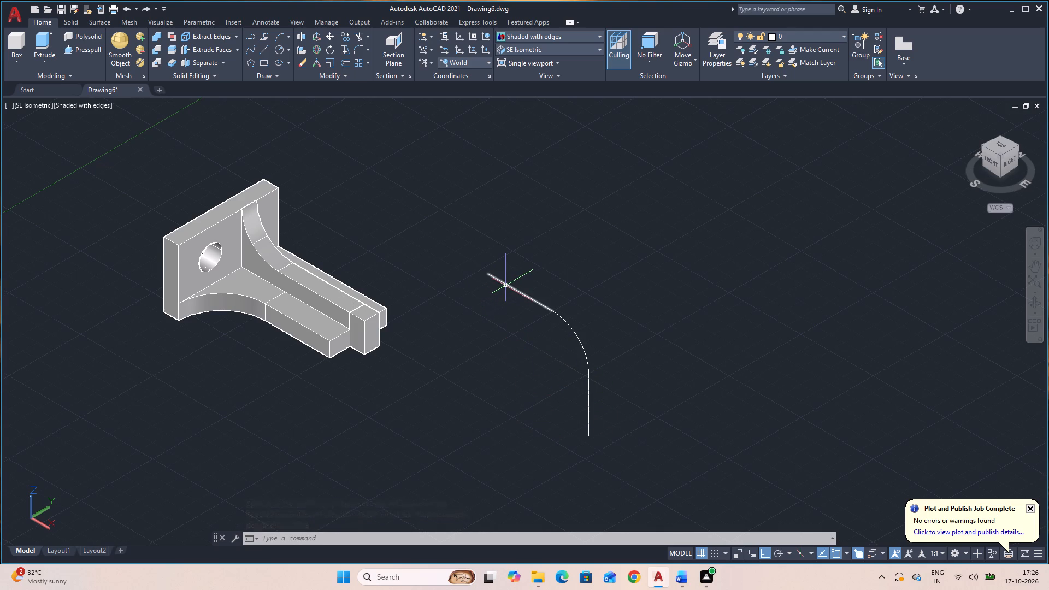
Delete the vertical line below the fillet arc.
click(592, 401)
click(588, 404)
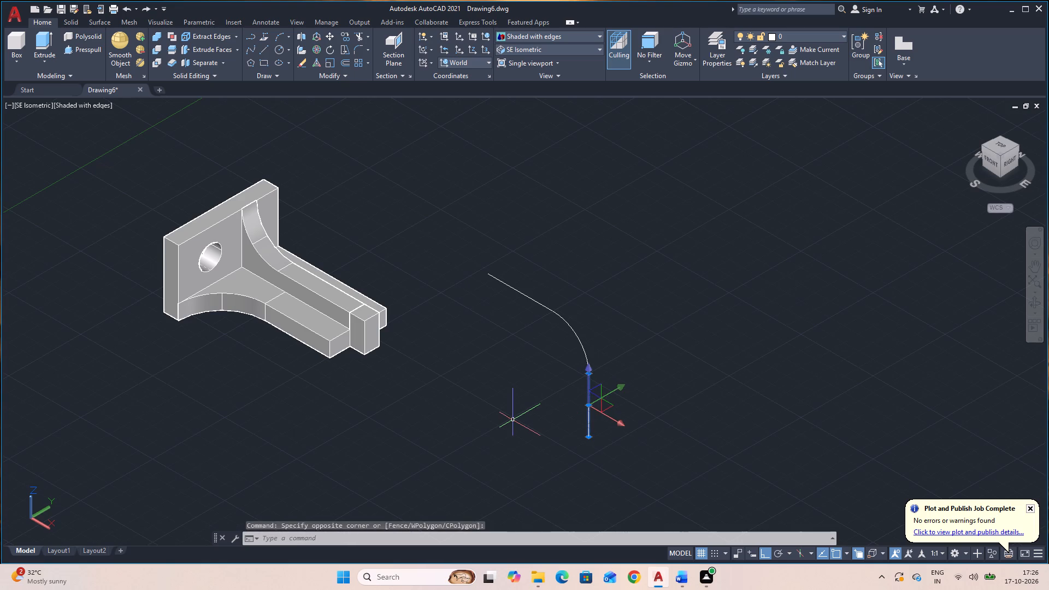
key(Delete)
Join the remaining X-axis line and the fillet arc into one curve.
click(627, 398)
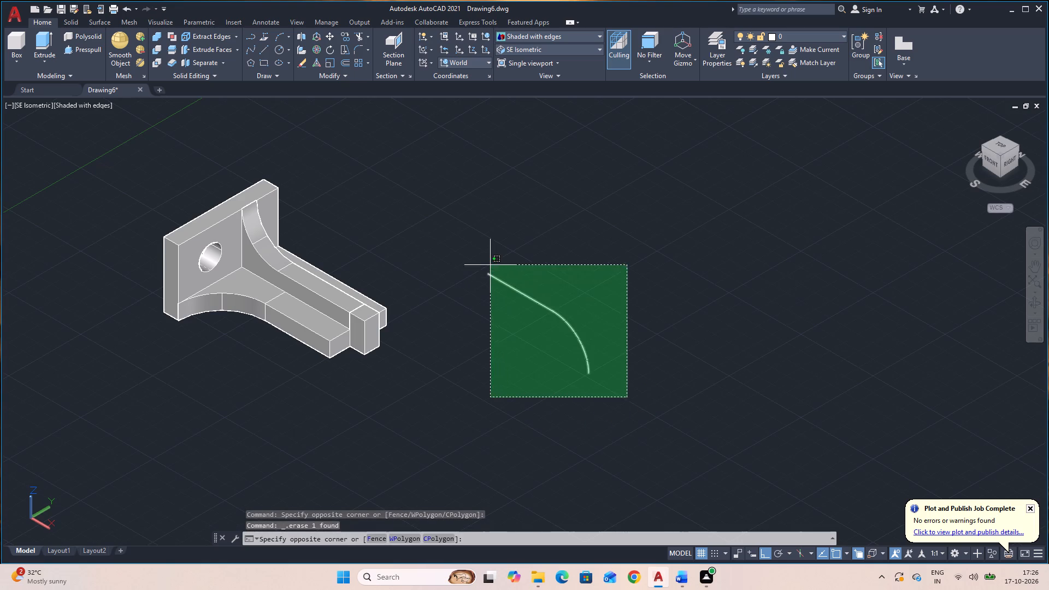
click(489, 258)
text(J)
key(space)
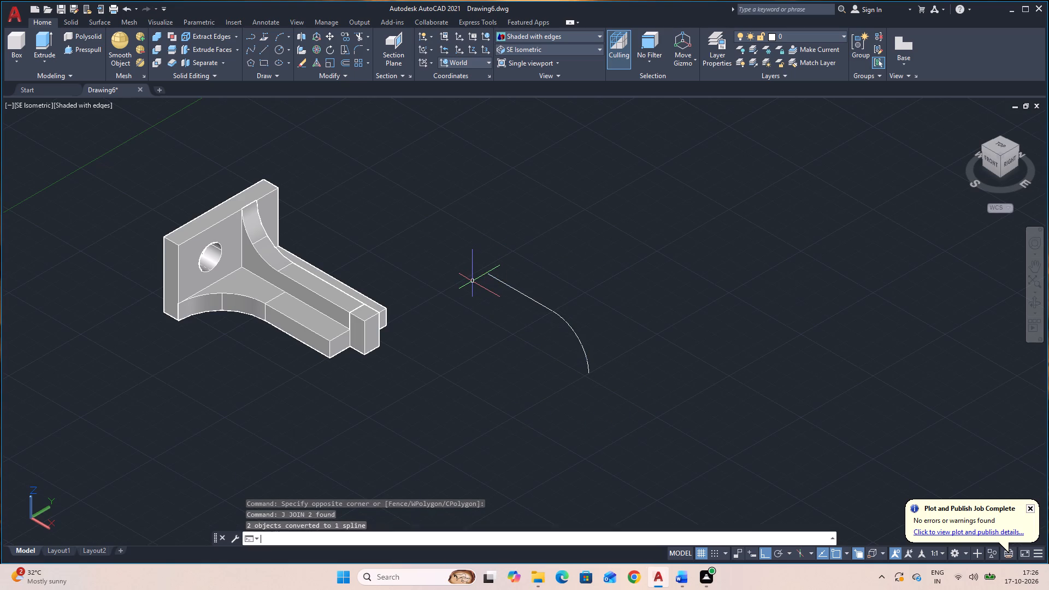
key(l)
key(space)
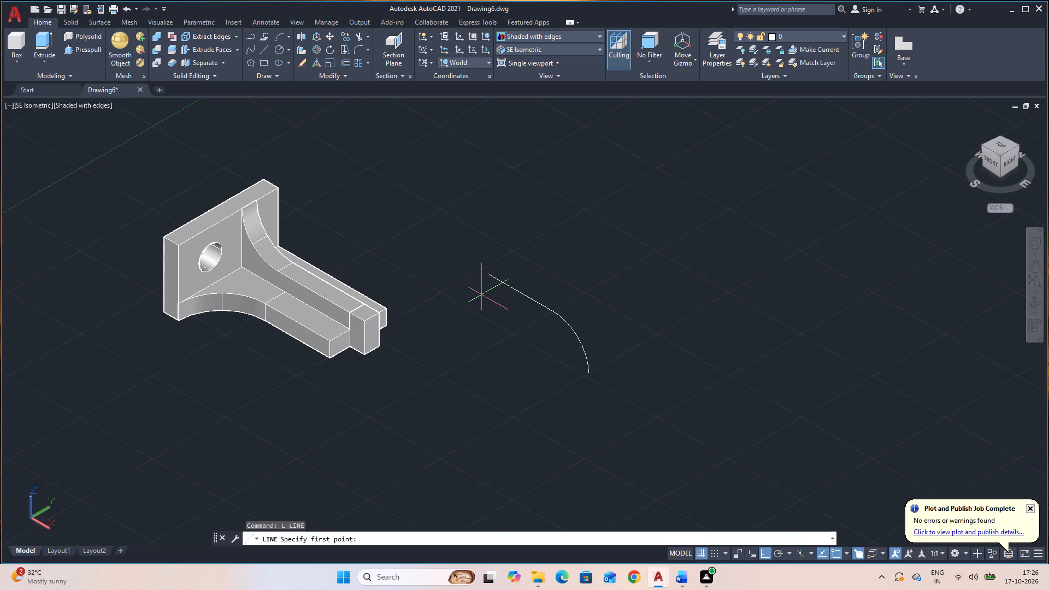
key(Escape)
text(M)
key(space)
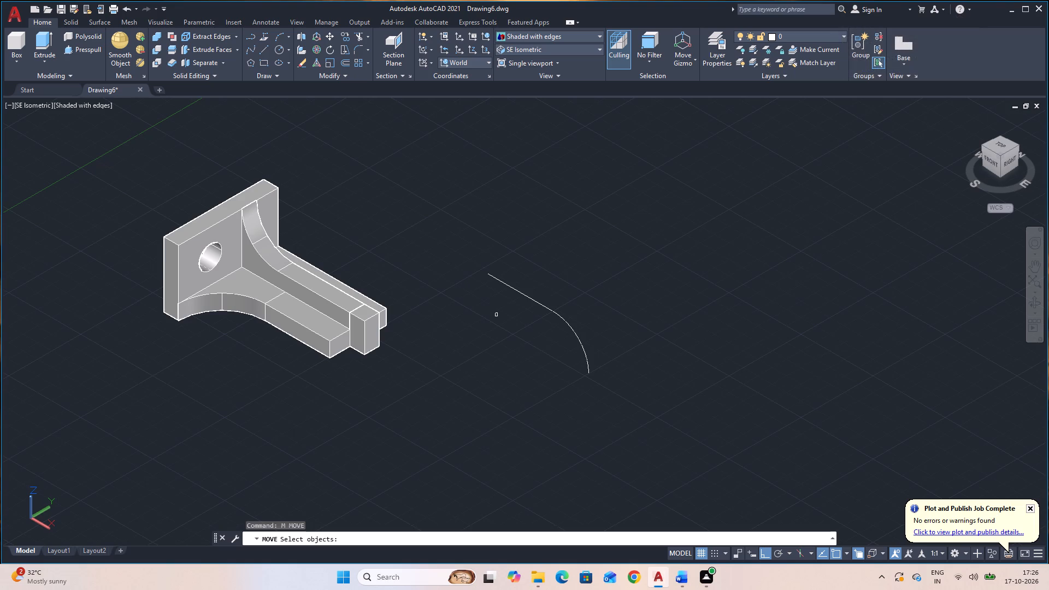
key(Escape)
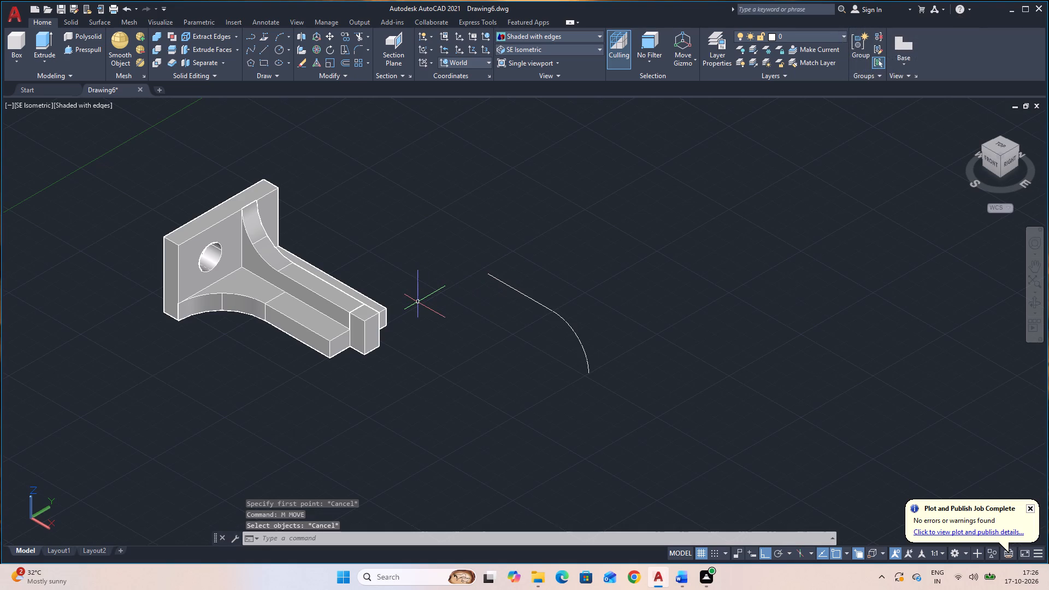
Draw a line from the lower end of the rib's side-face arc to the end block's top front corner and down to its bottom corner.
text(L)
key(space)
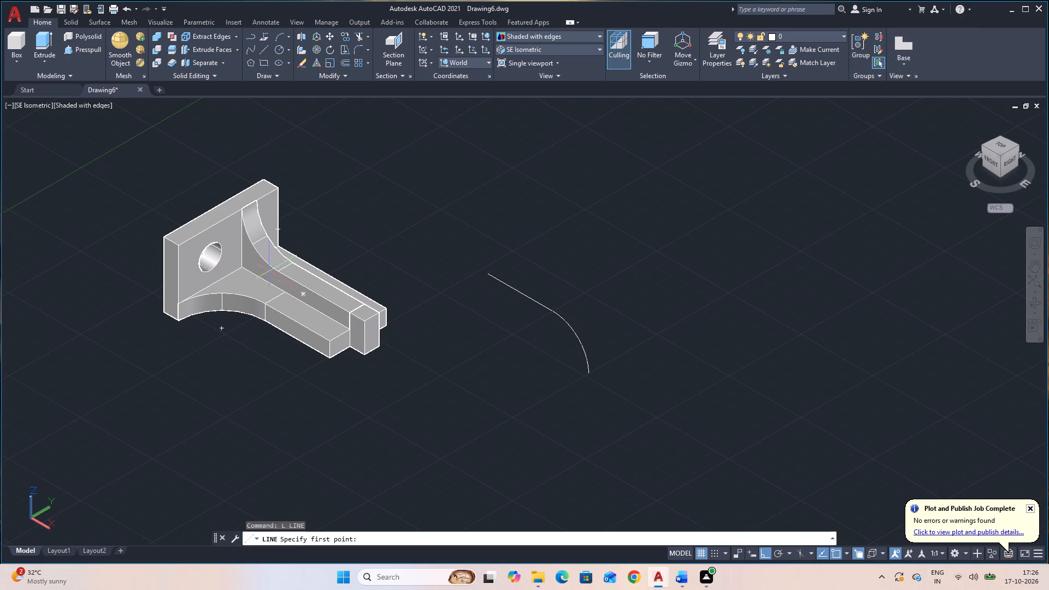
click(276, 273)
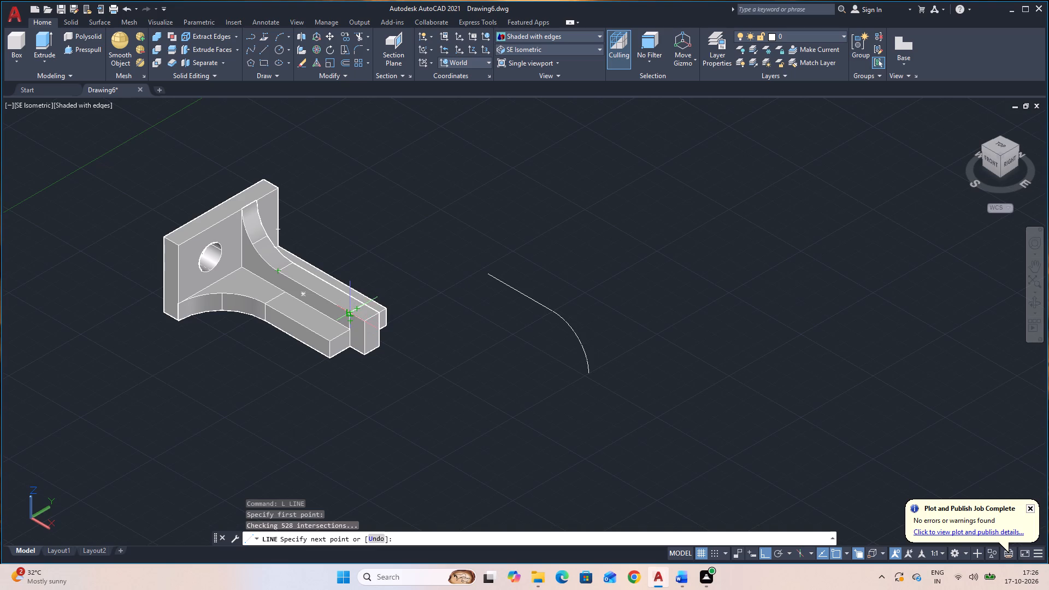
click(354, 313)
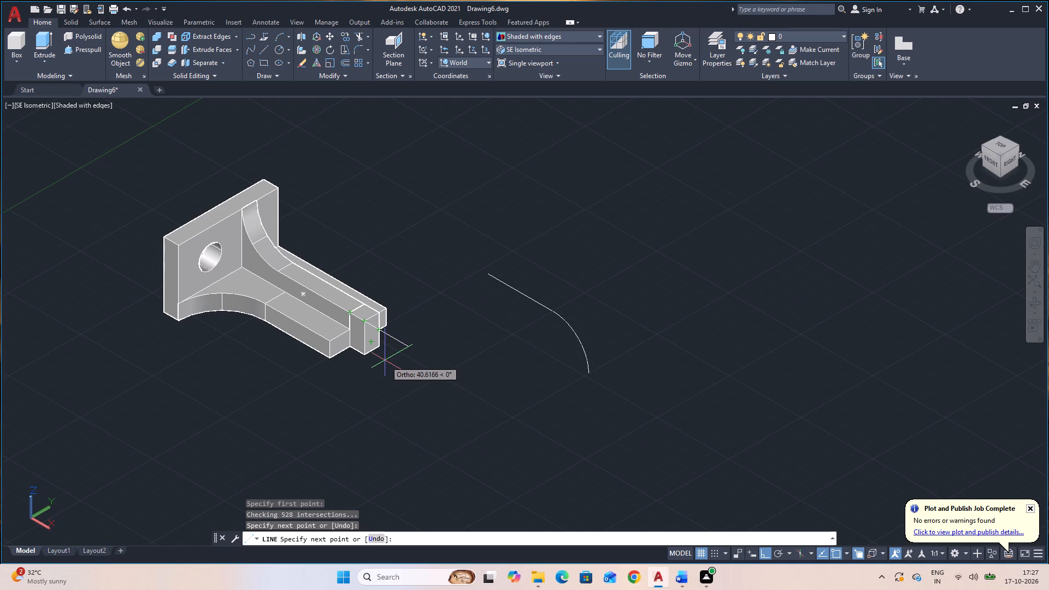
key(ctrl+z)
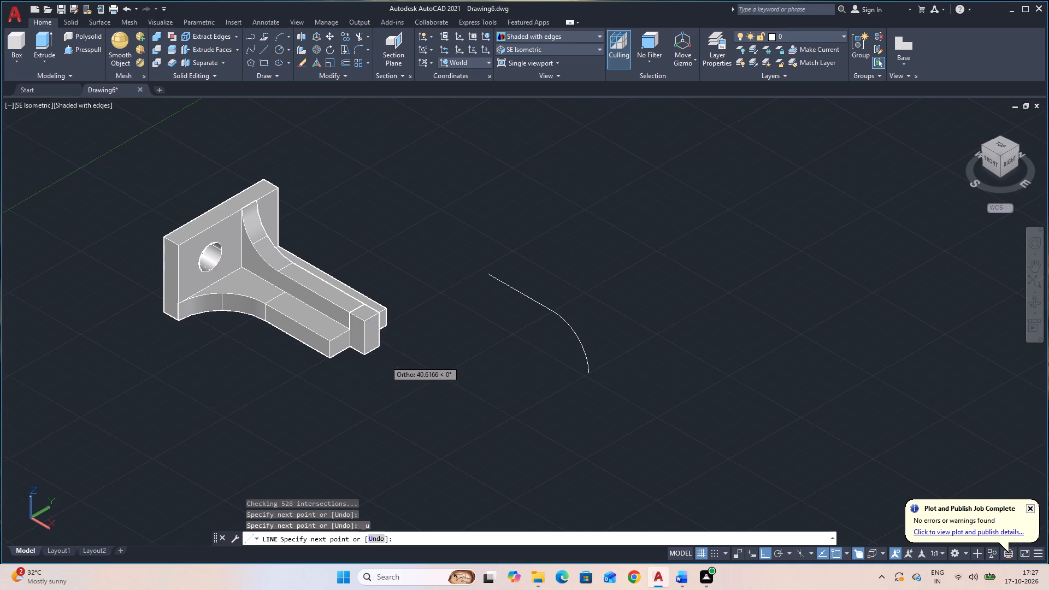
click(367, 324)
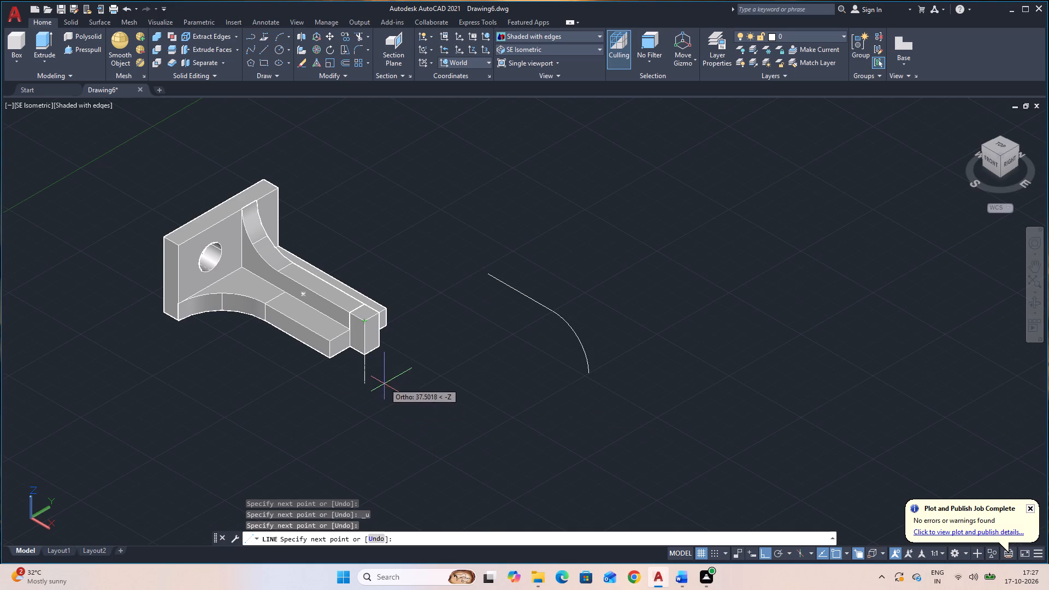
click(363, 357)
key(Escape)
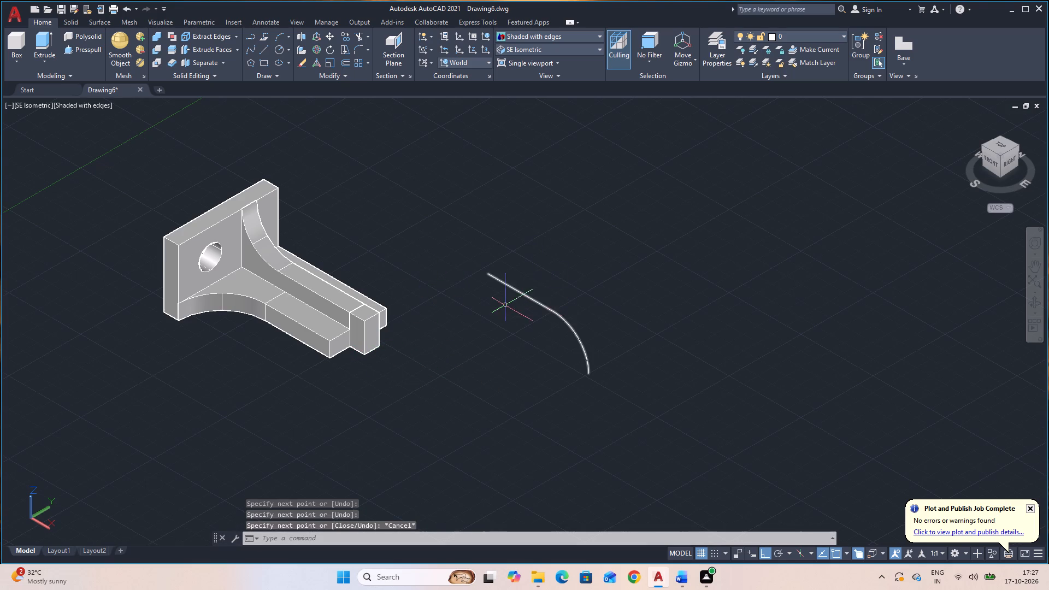
Move the joined curve by its straight end's endpoint onto the lower end of the rib's side-face arc.
key(m)
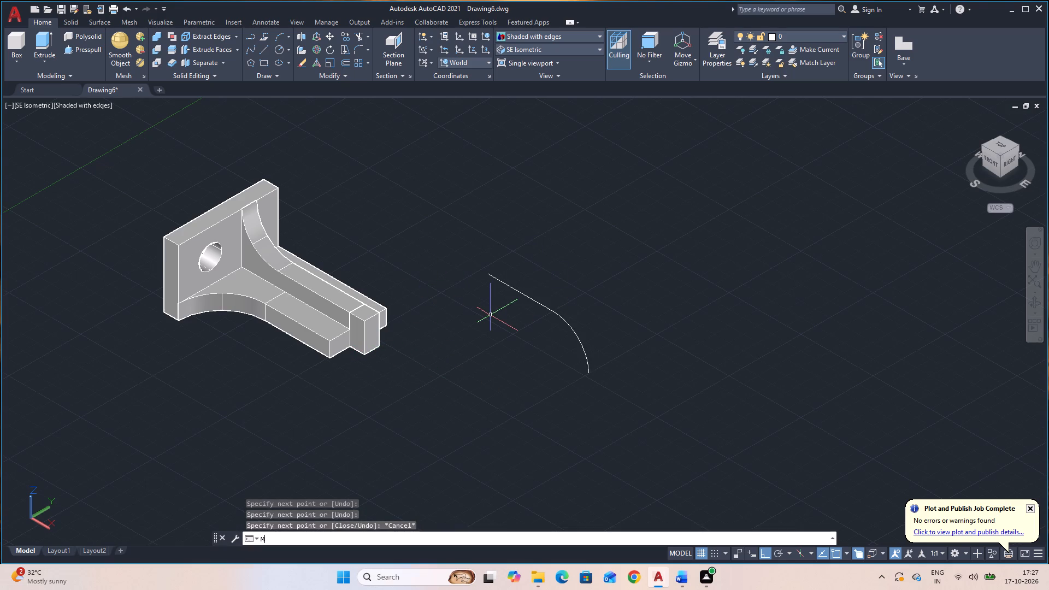
key(space)
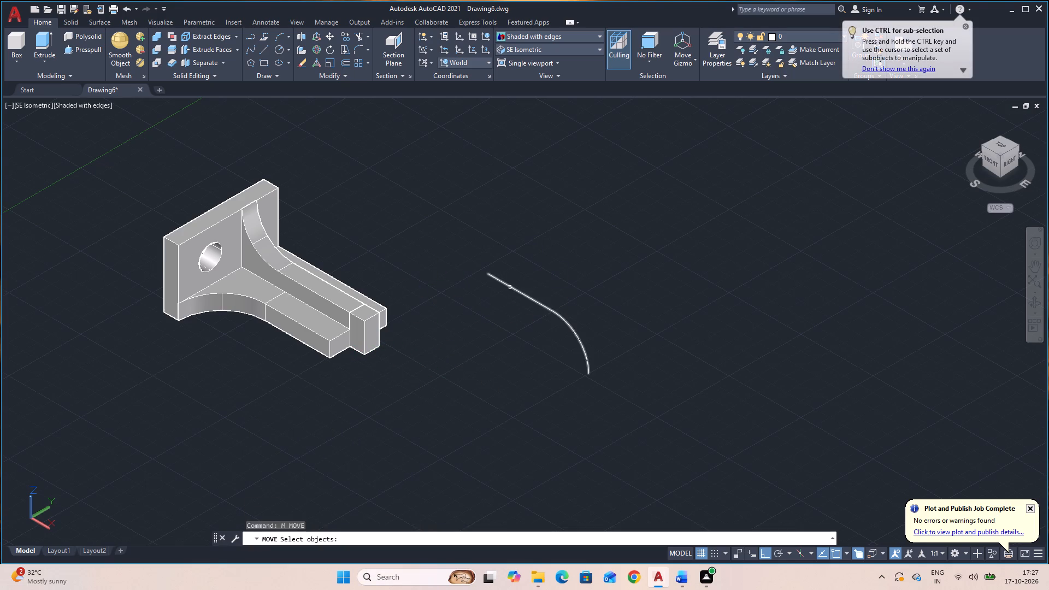
click(510, 288)
key(space)
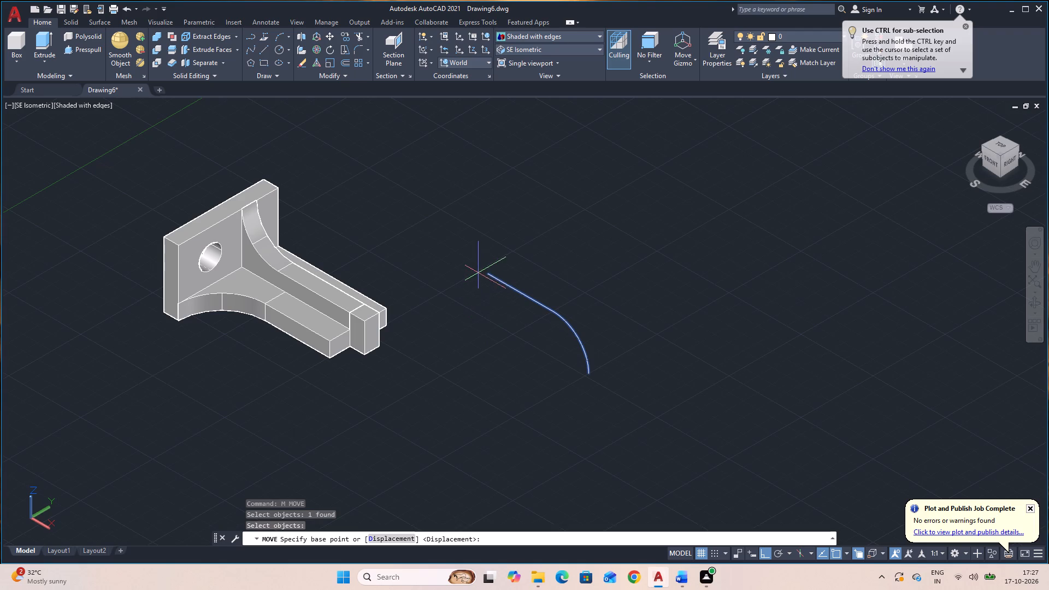
click(486, 274)
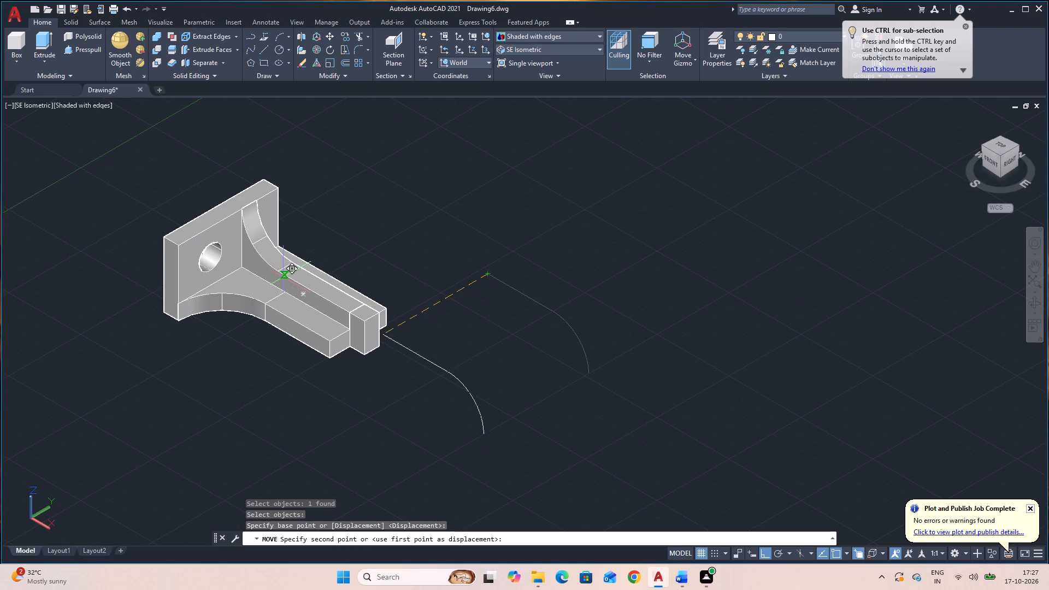
click(280, 273)
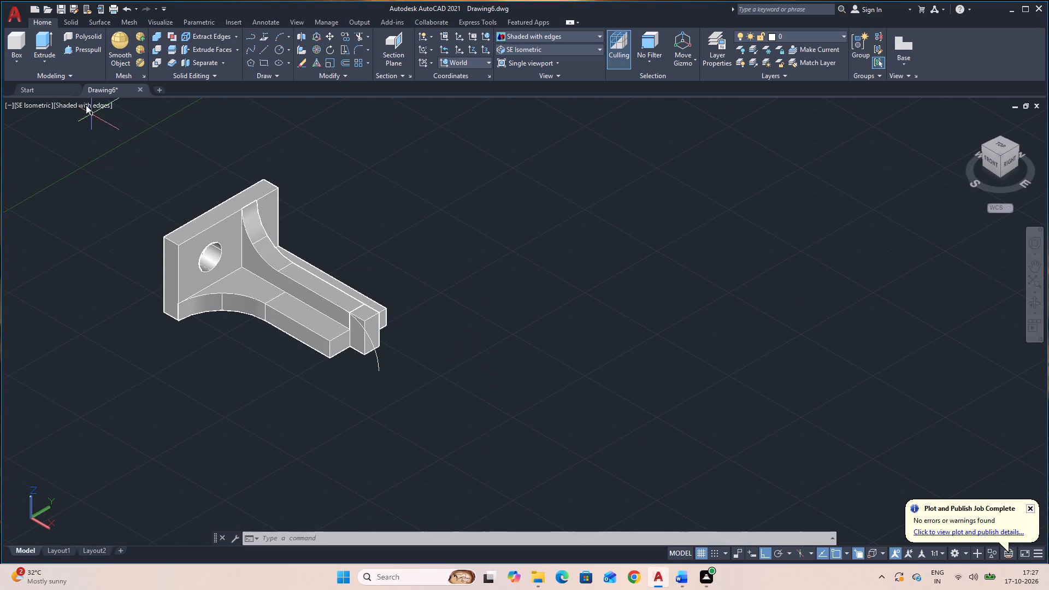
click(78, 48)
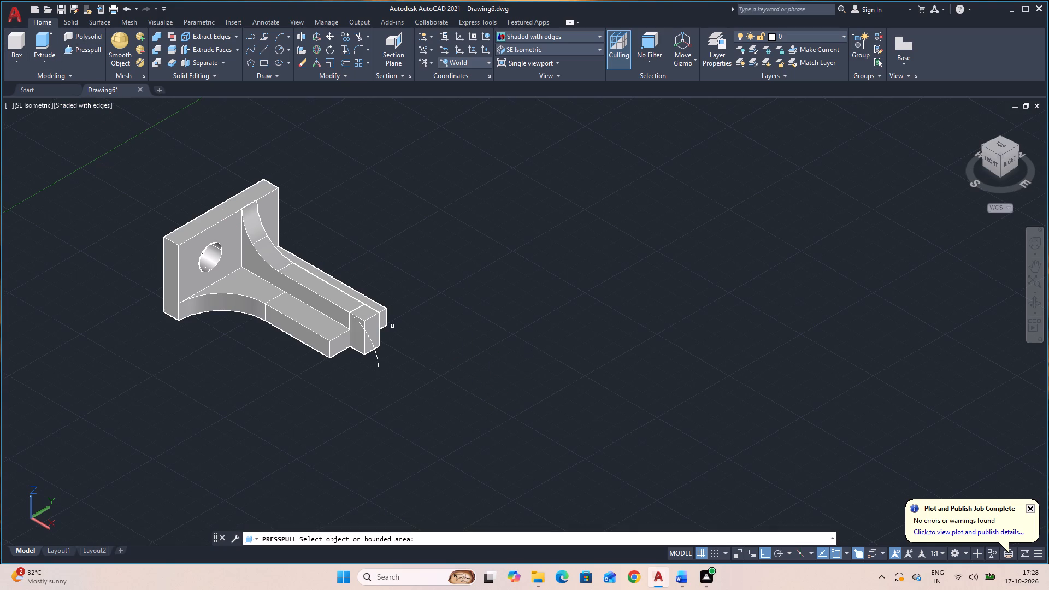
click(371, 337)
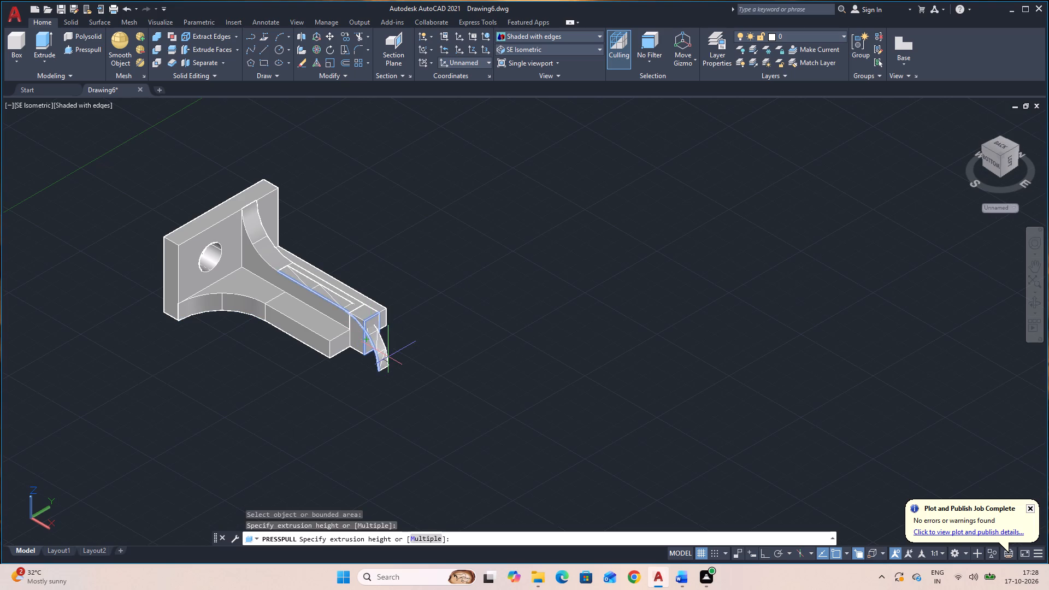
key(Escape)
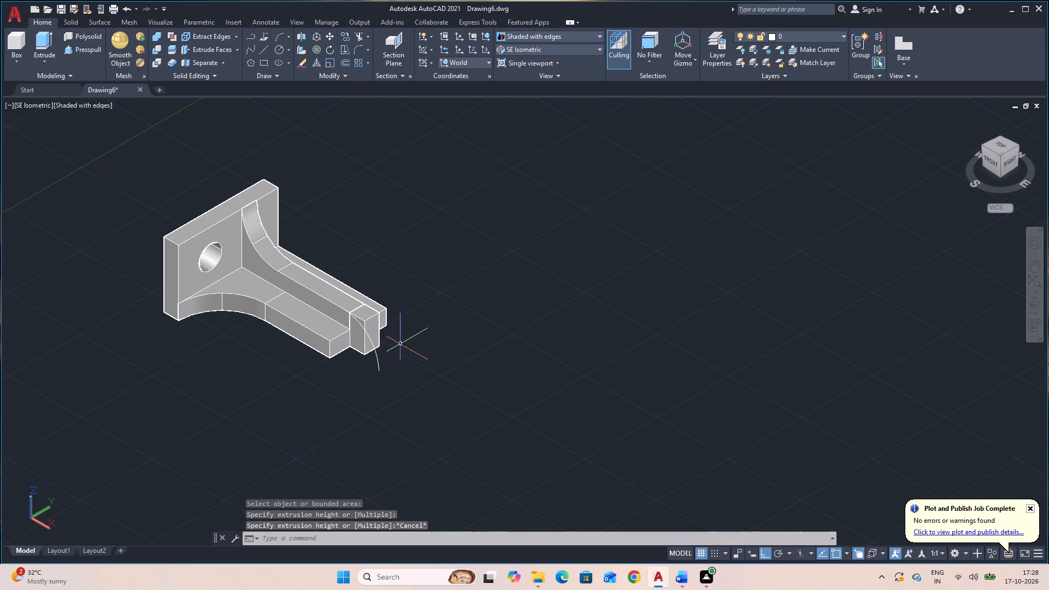
Presspull the end block's outer end face outward along the arm, past the lower end of the curve.
click(82, 44)
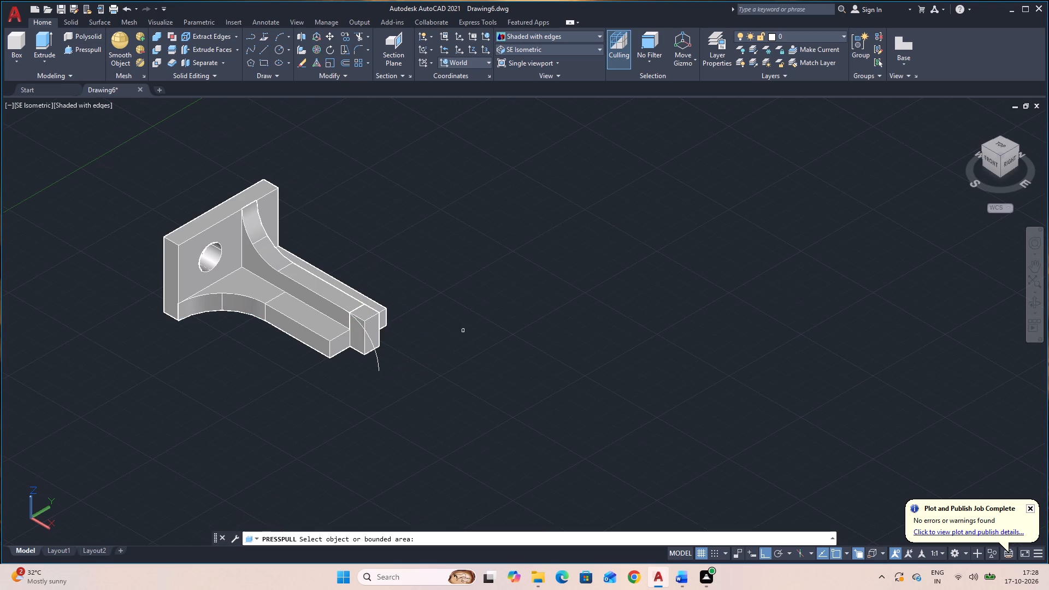
click(374, 328)
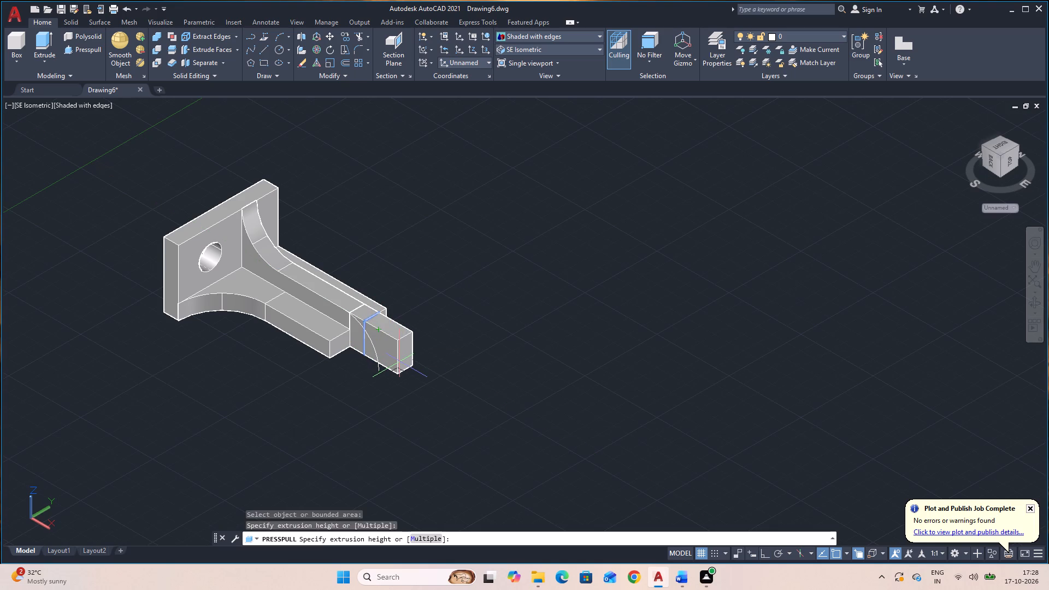
click(402, 365)
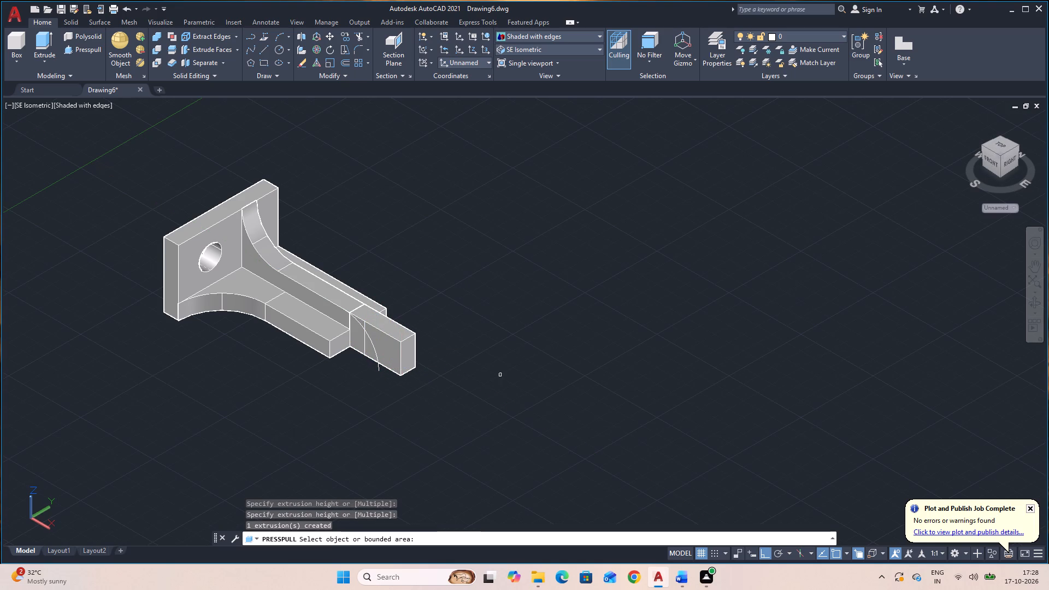
Presspull the lengthened end block's bottom face downward, well below the lower end of the curve.
click(1034, 306)
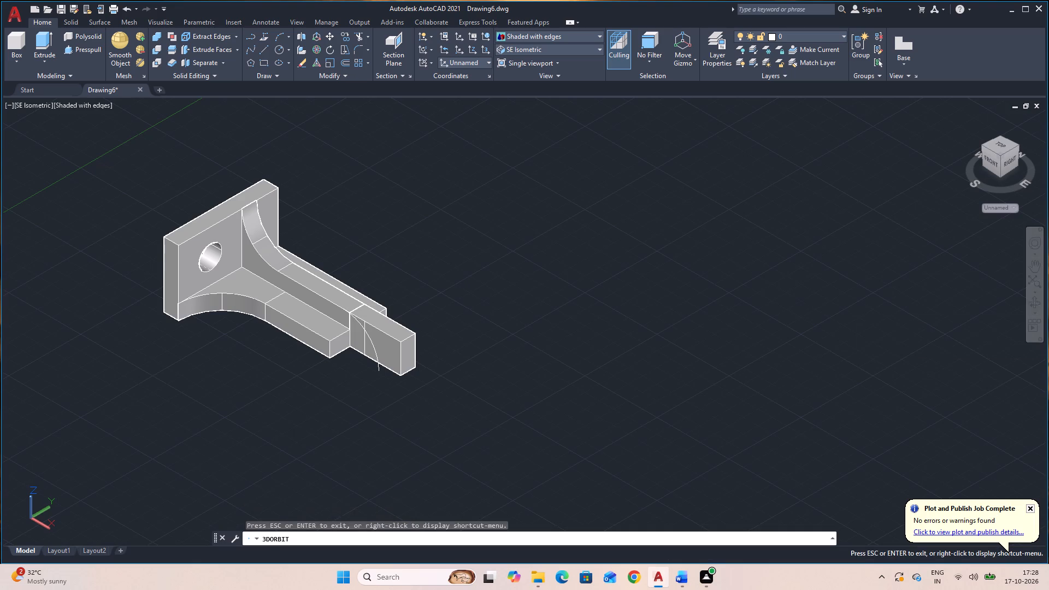
drag(802, 400, 763, 267)
key(Escape)
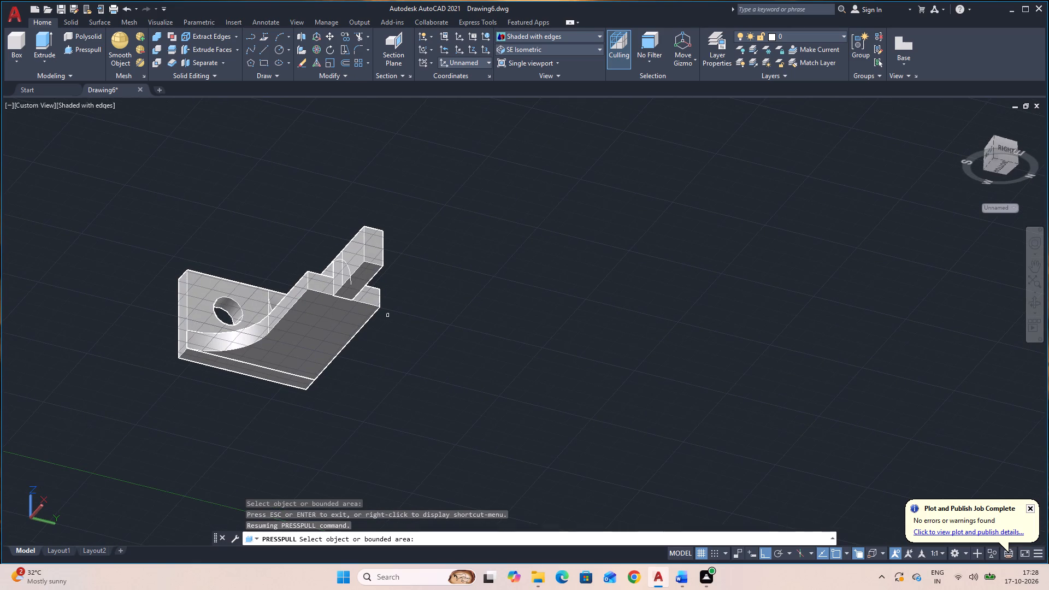
click(364, 278)
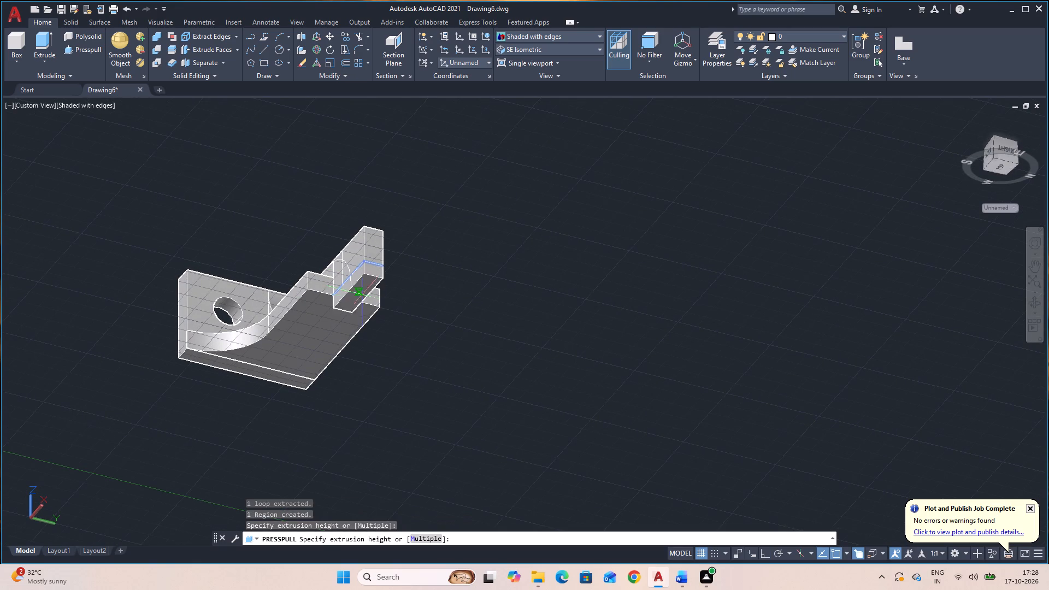
click(361, 328)
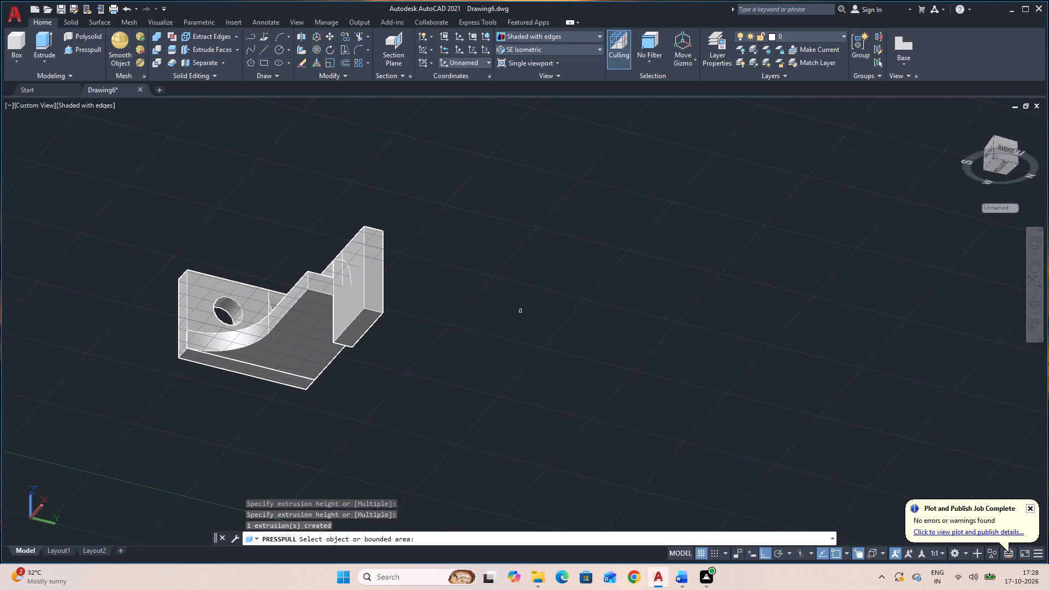
key(Escape)
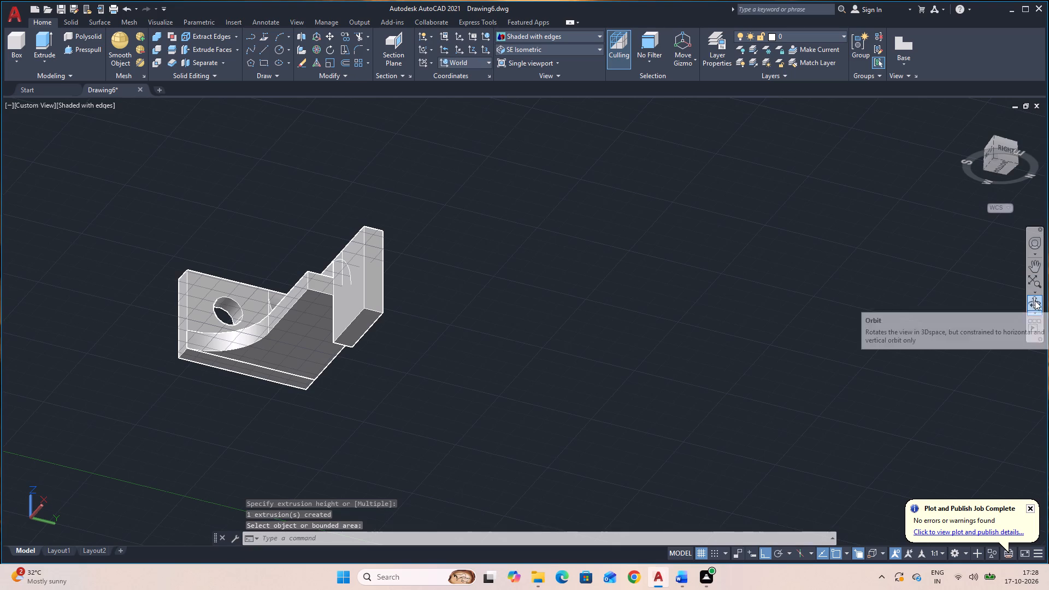
Delete the short vertical line on the end block's side face.
click(1031, 300)
drag(769, 293, 833, 381)
drag(703, 345, 705, 358)
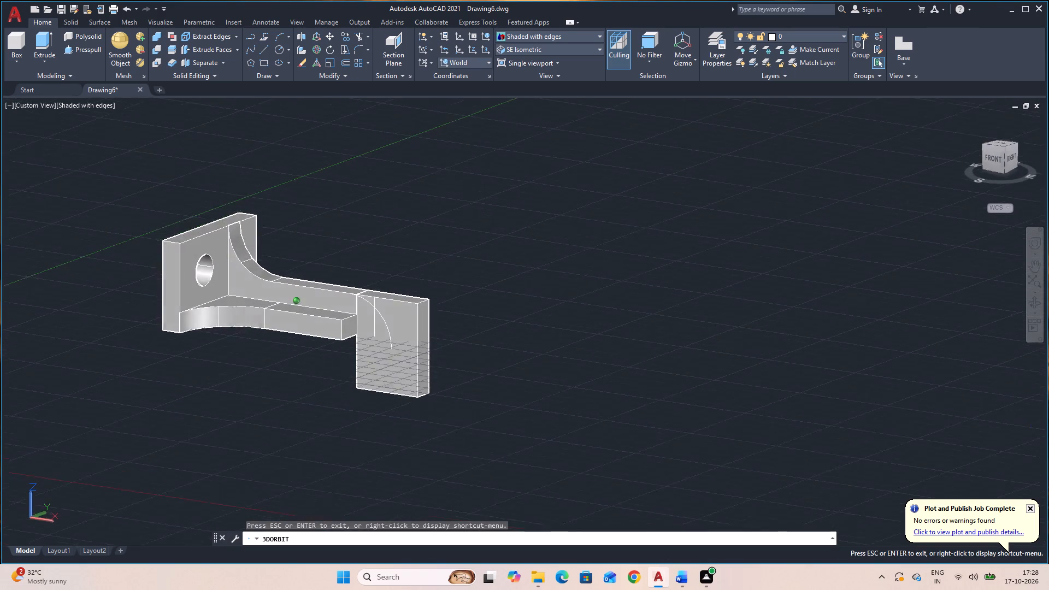
drag(705, 358, 688, 397)
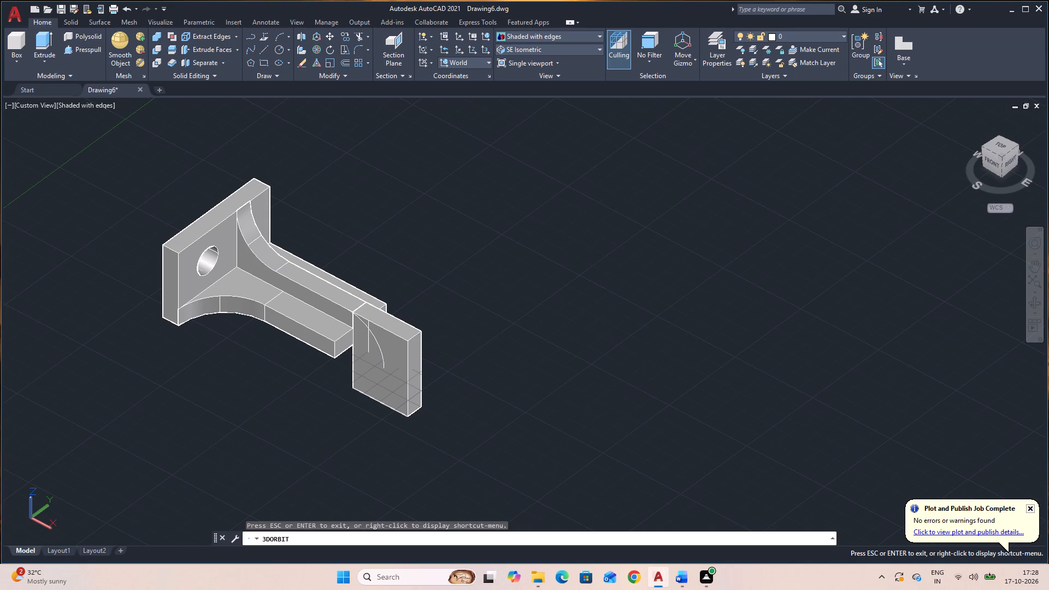
key(Escape)
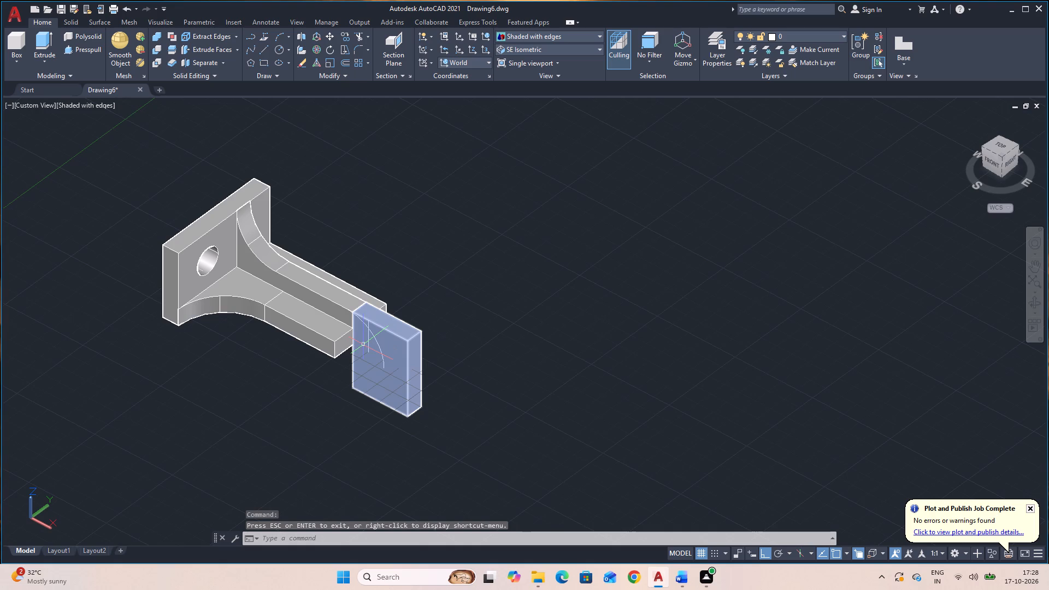
click(369, 343)
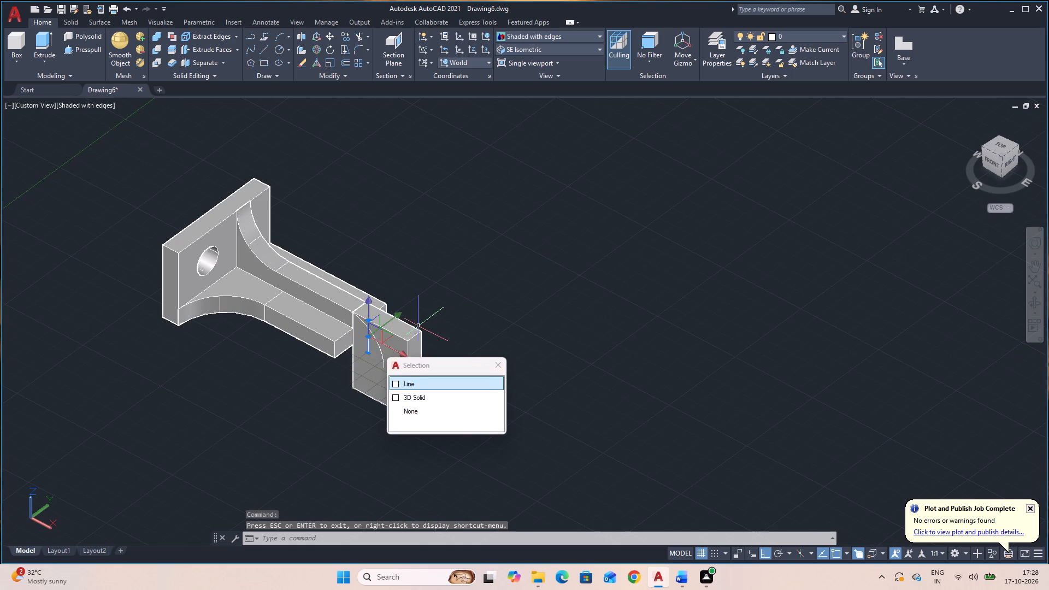
key(Delete)
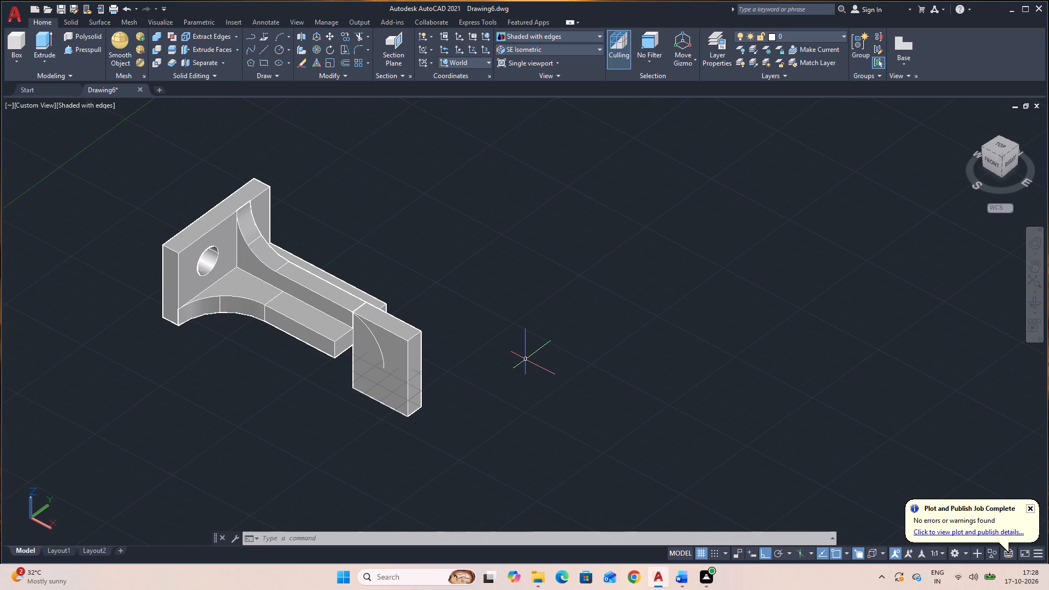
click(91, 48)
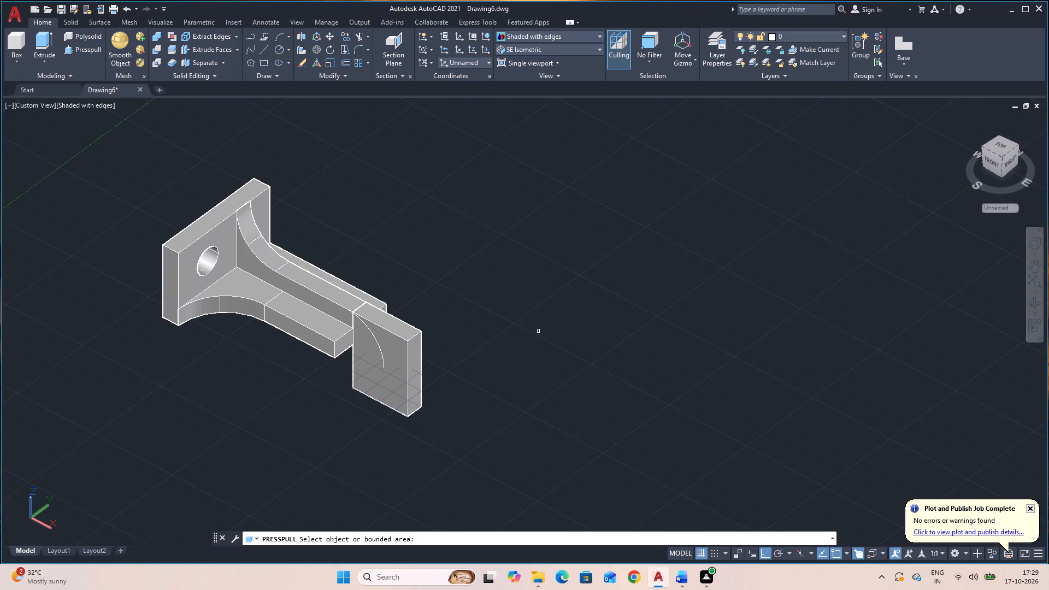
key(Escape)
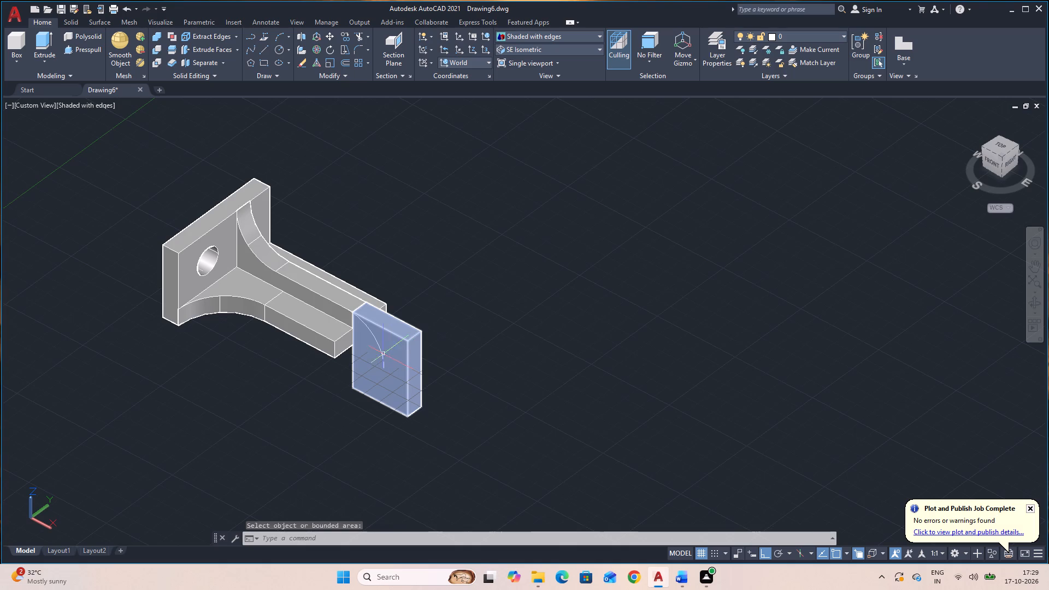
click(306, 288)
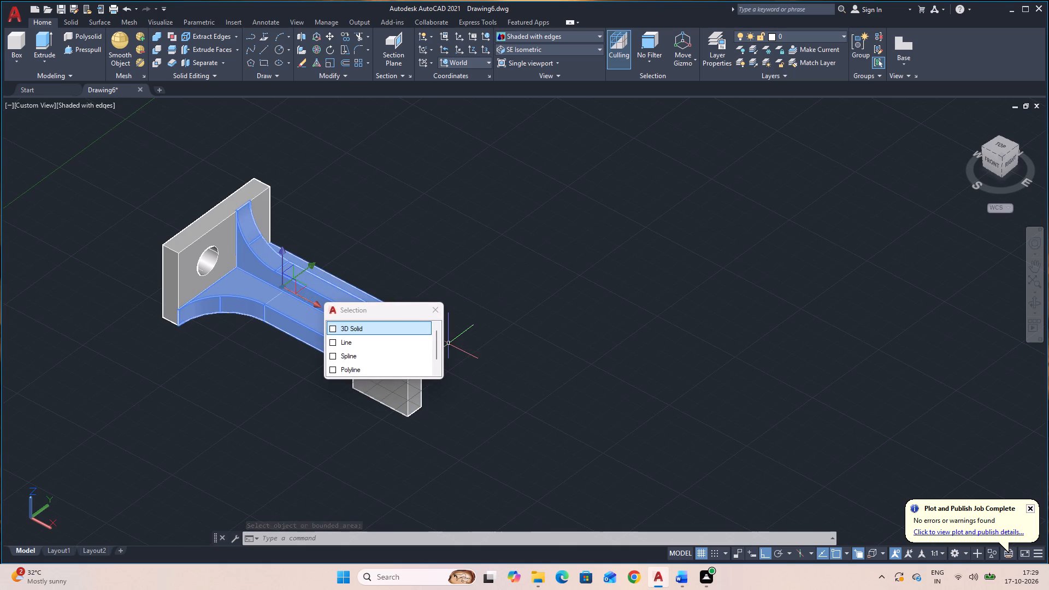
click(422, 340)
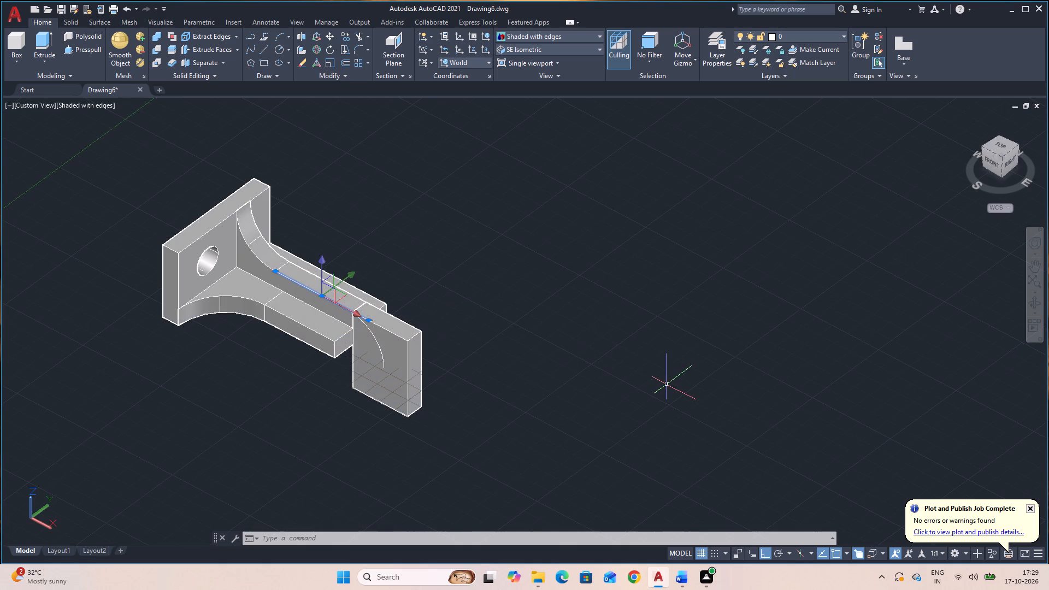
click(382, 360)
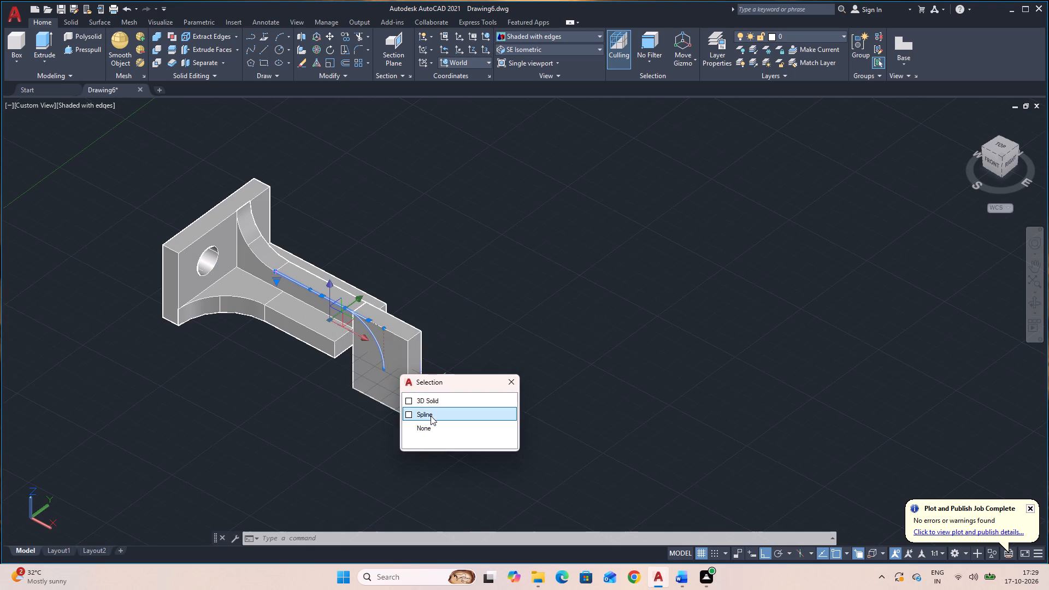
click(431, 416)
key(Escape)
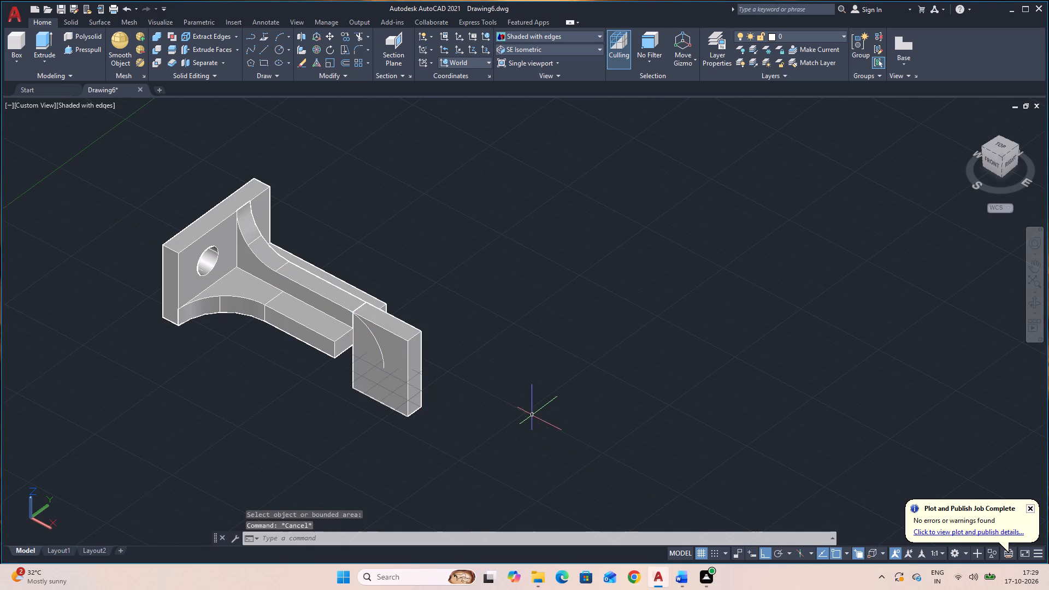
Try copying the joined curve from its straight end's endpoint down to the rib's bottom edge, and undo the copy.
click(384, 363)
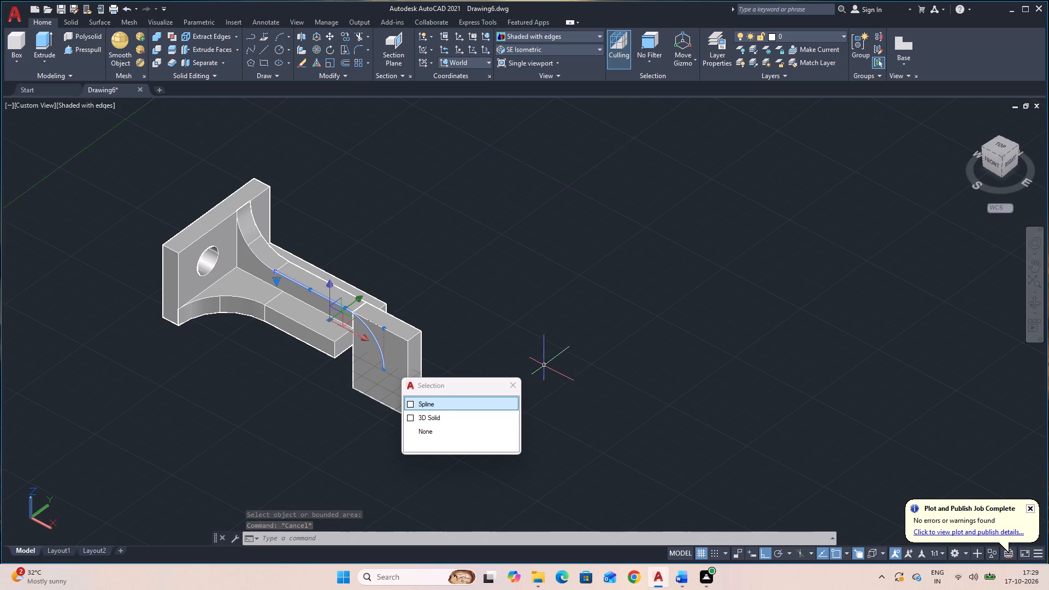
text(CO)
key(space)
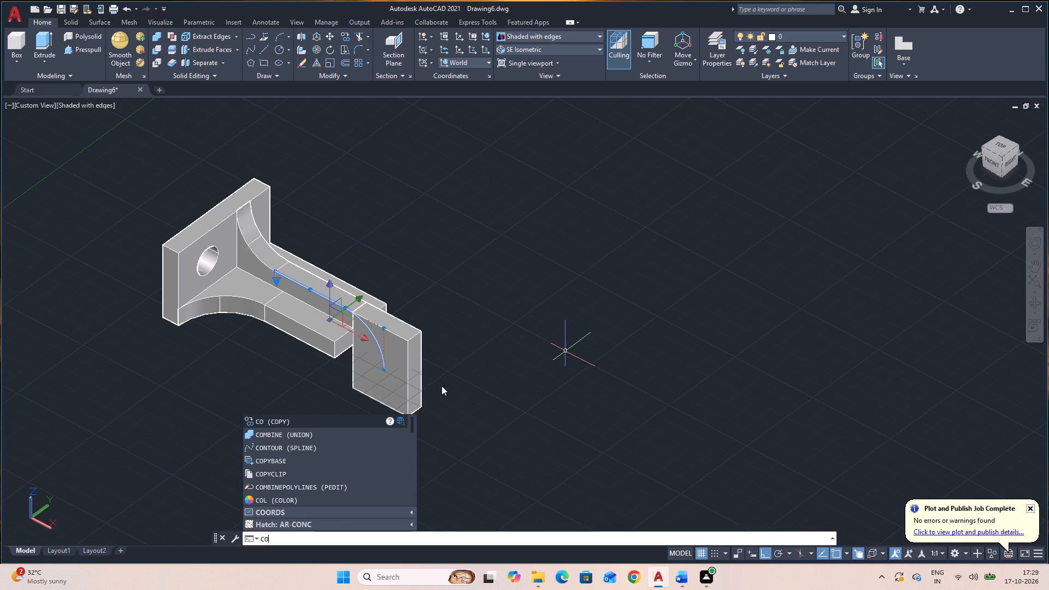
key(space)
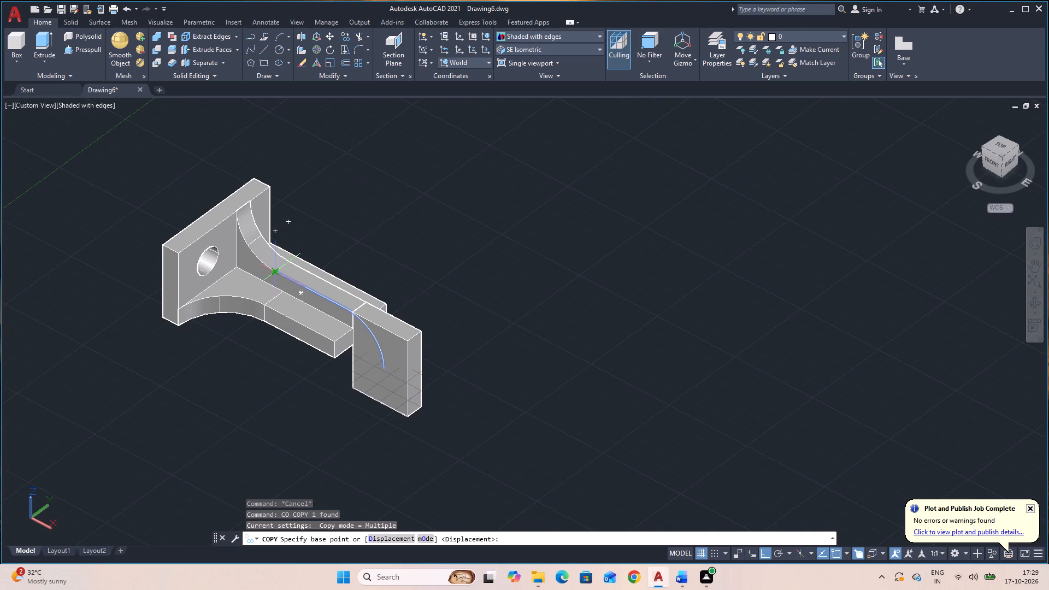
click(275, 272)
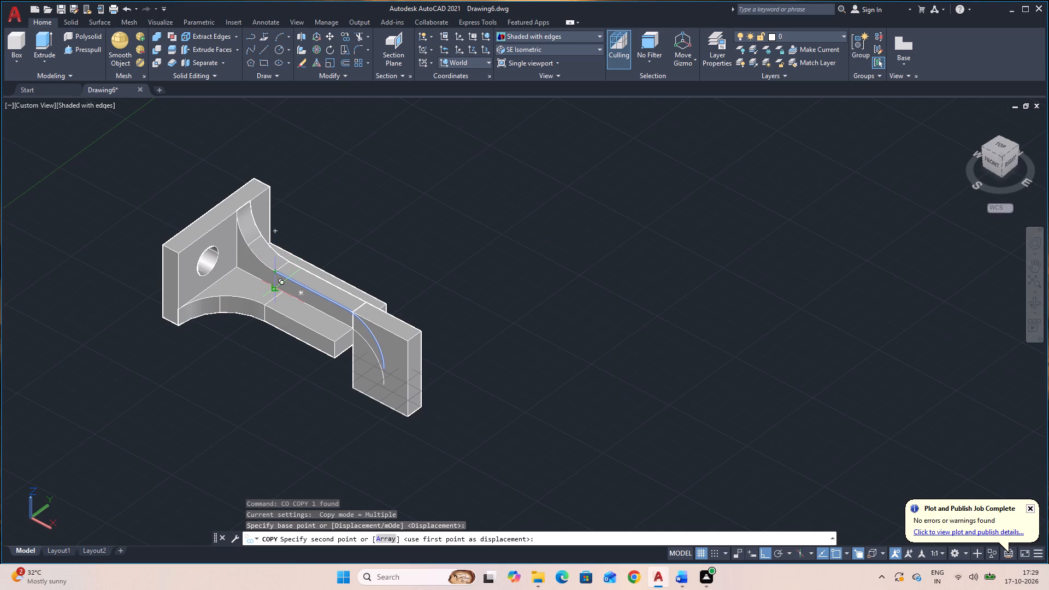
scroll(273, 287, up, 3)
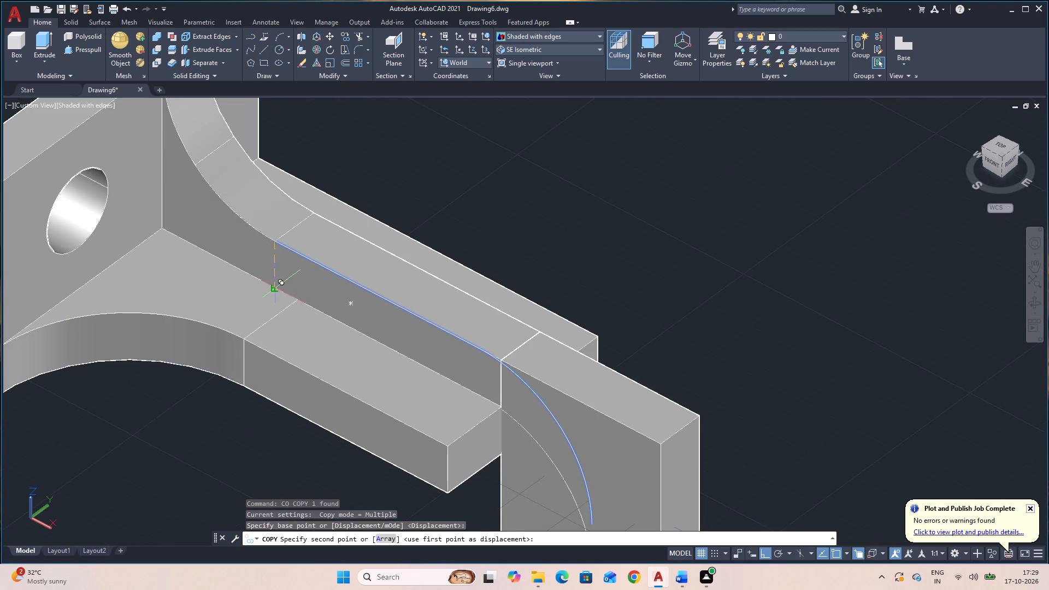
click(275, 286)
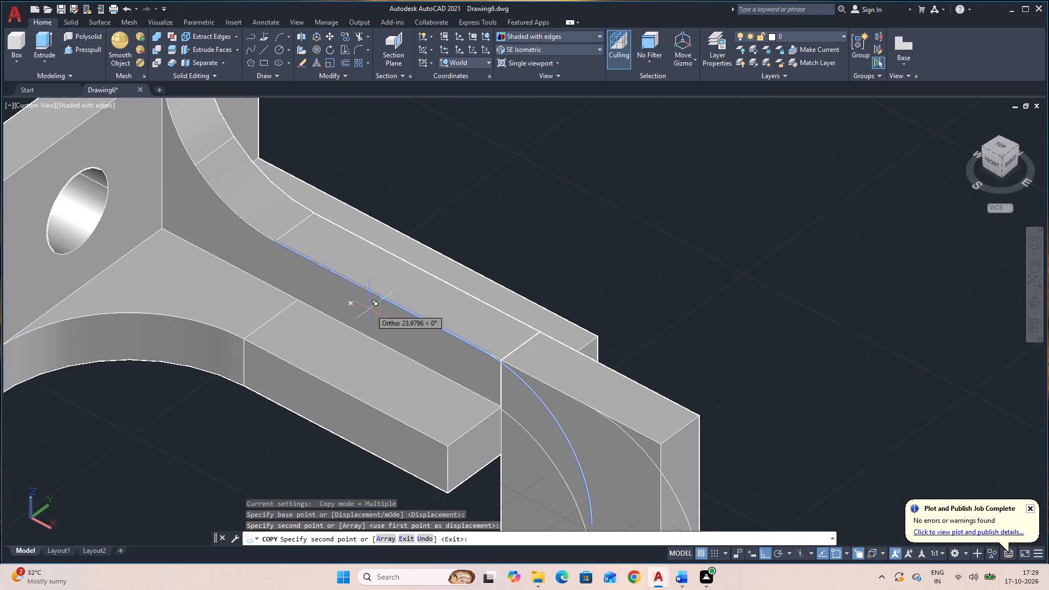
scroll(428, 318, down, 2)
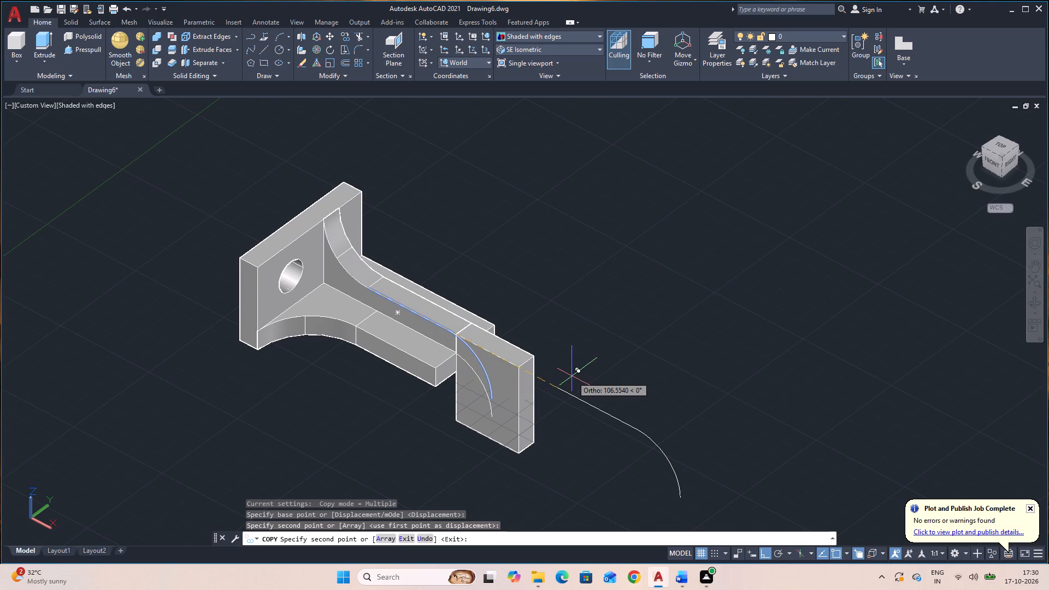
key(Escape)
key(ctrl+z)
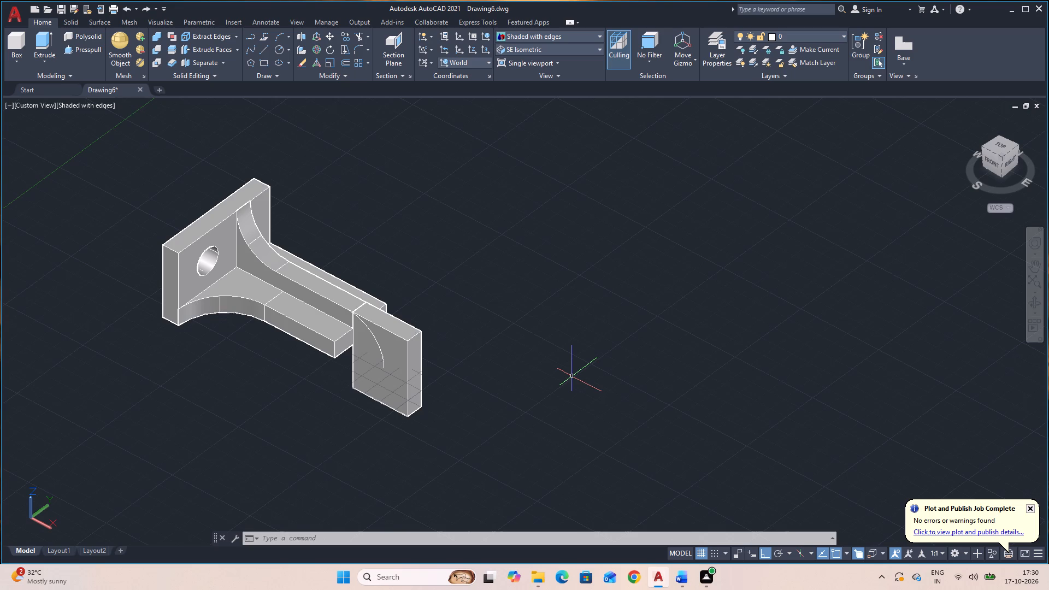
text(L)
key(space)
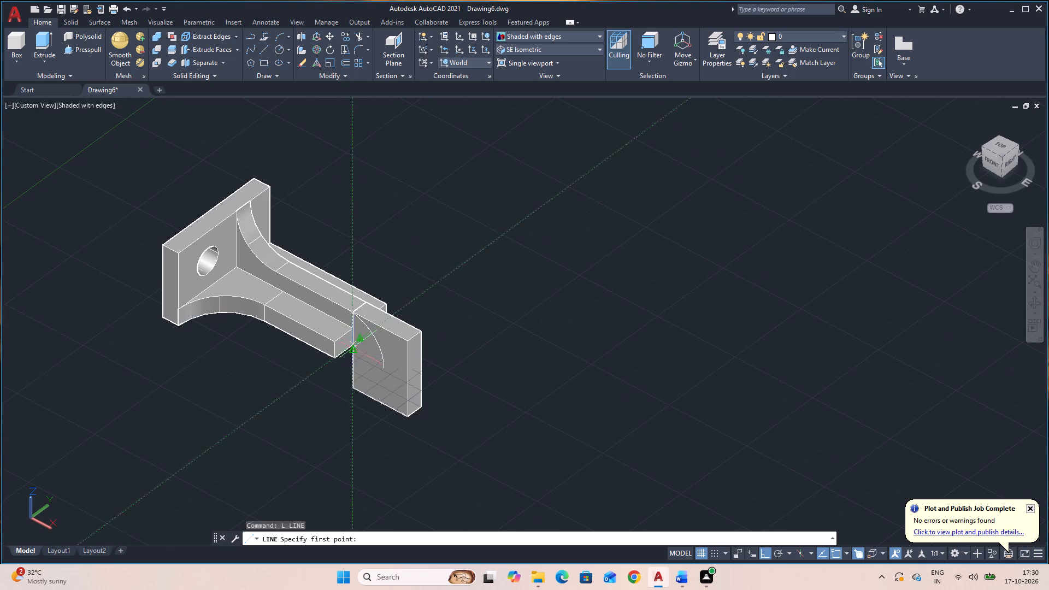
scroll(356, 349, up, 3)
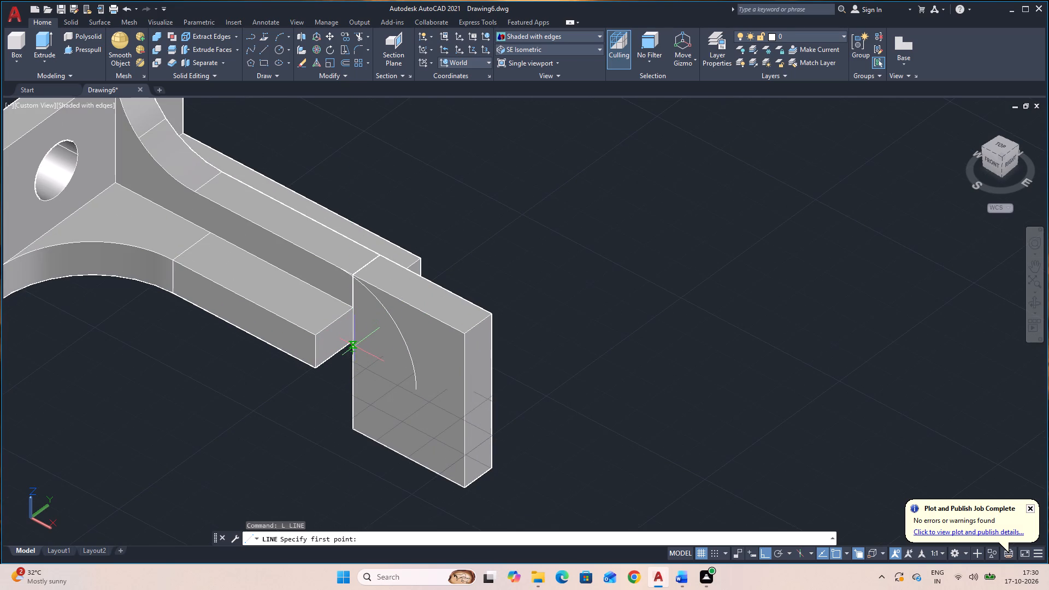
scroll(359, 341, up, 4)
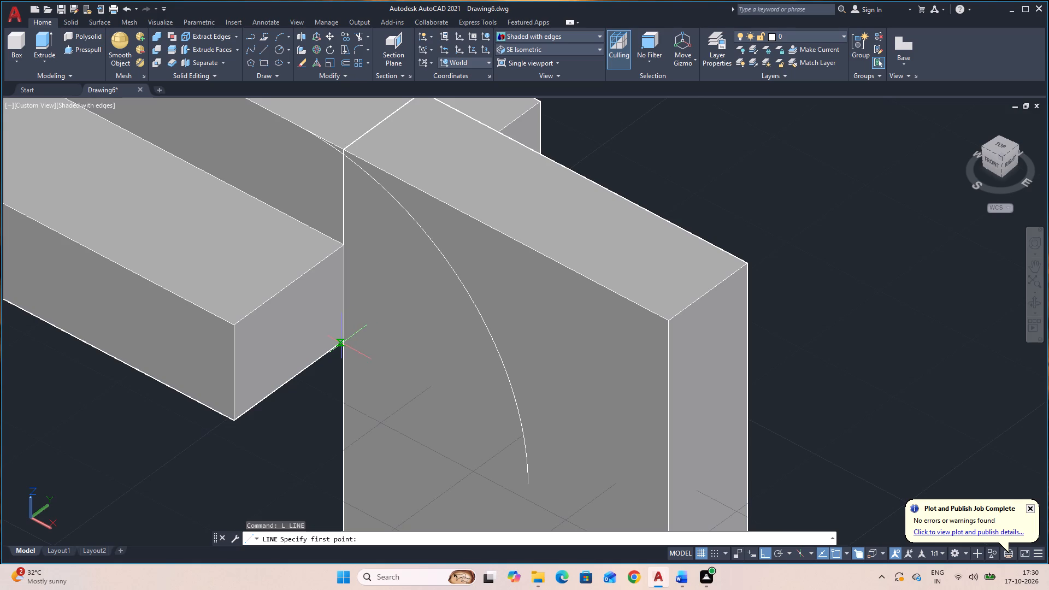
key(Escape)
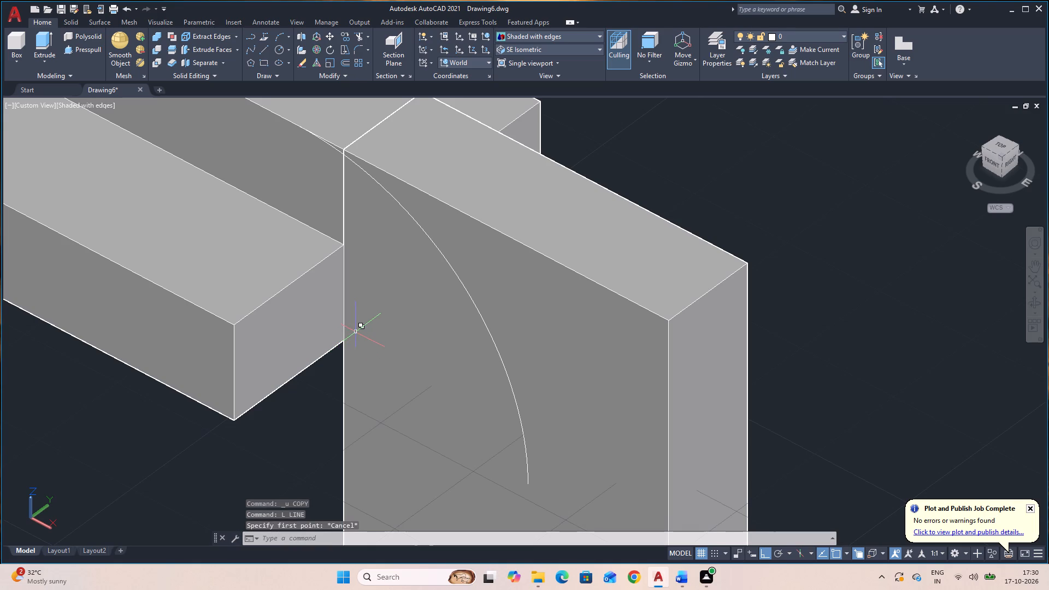
Union the plate, base, rib and end block solids into a single body.
click(356, 332)
click(305, 333)
scroll(341, 337, down, 4)
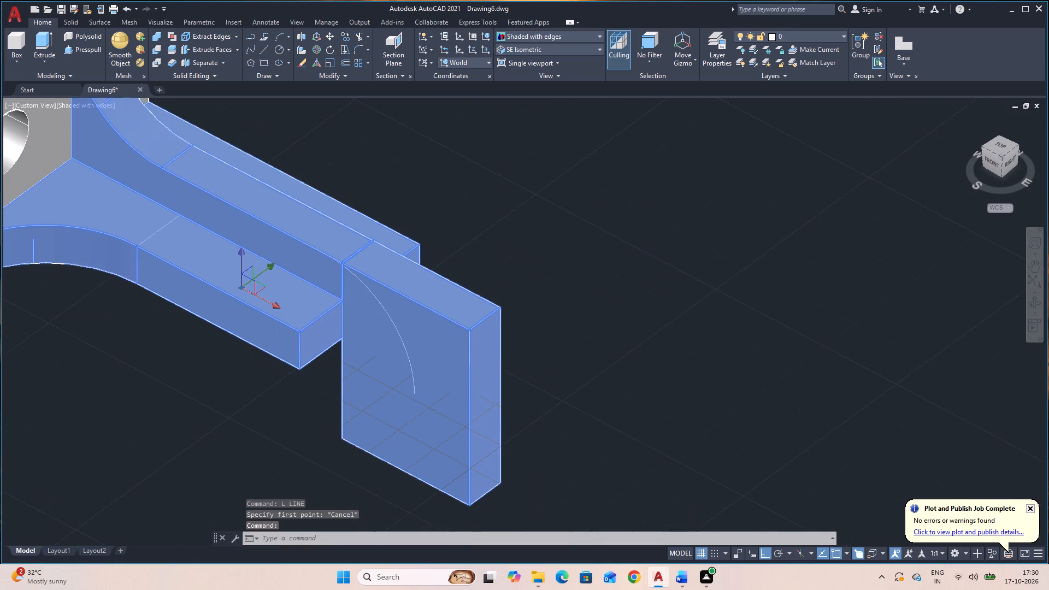
click(90, 250)
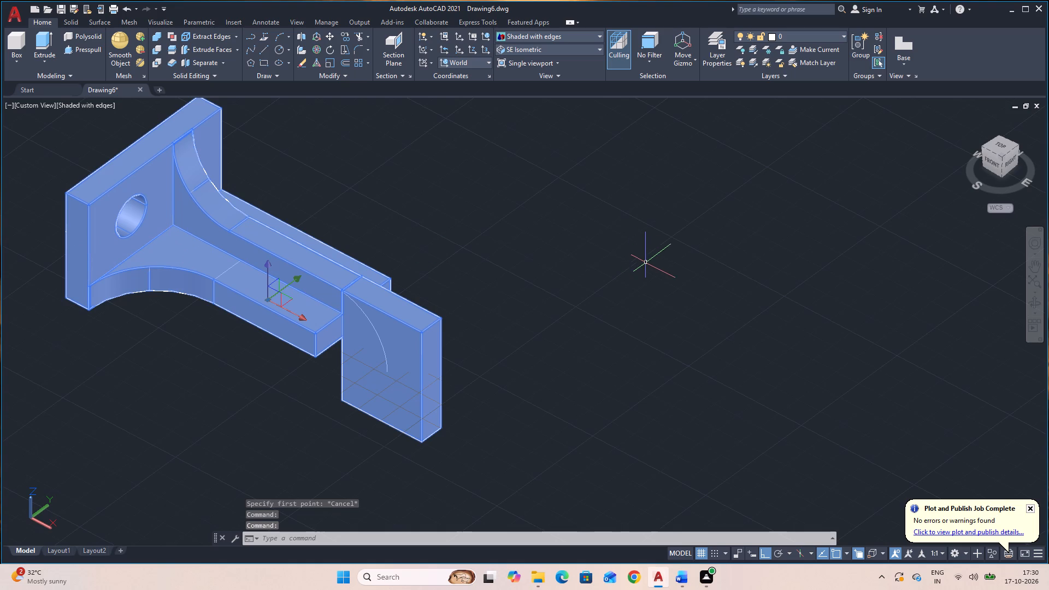
text(UN)
text(ION)
key(Return)
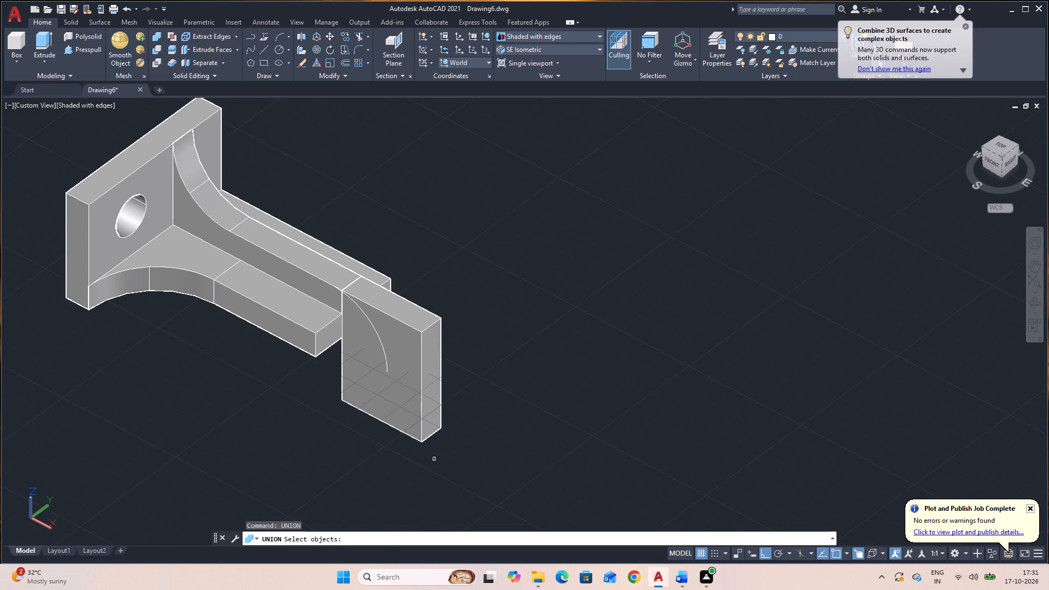
click(465, 476)
click(103, 154)
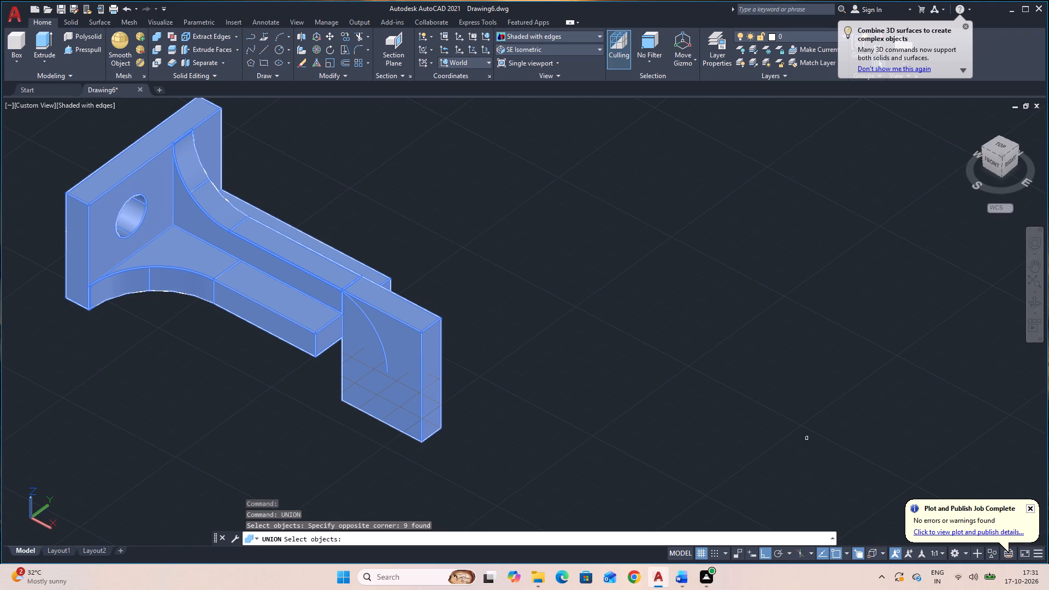
key(space)
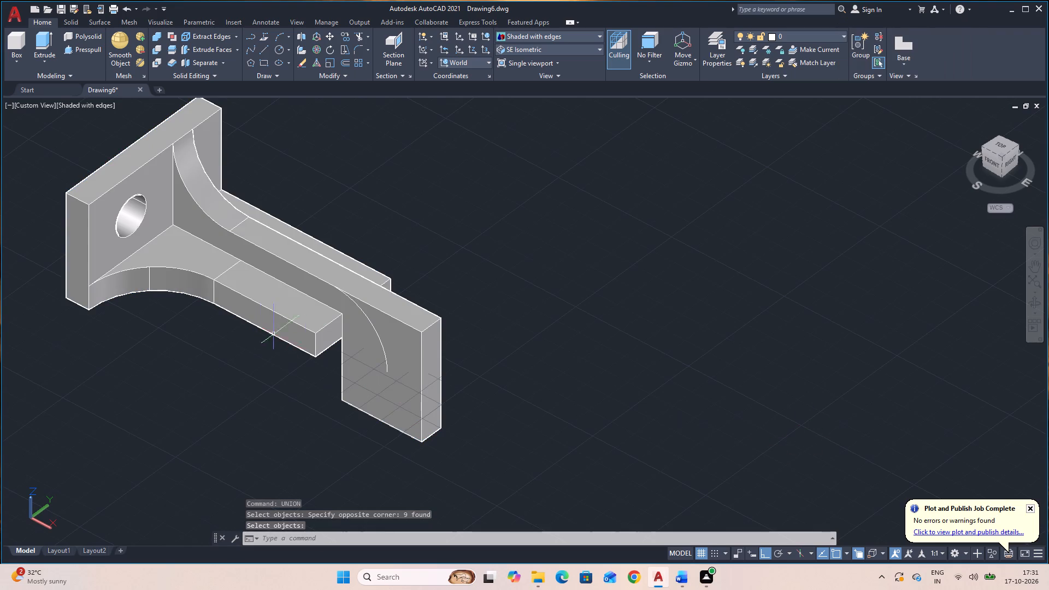
Draw a line across the end block's side face from the base's bottom corner to the block's outer vertical edge.
text(L)
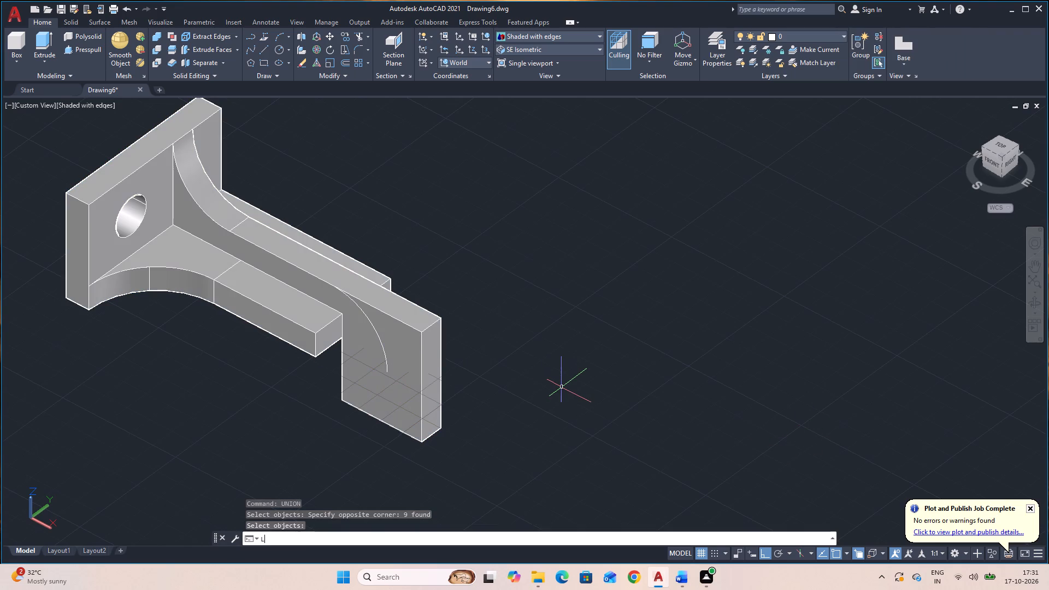
key(space)
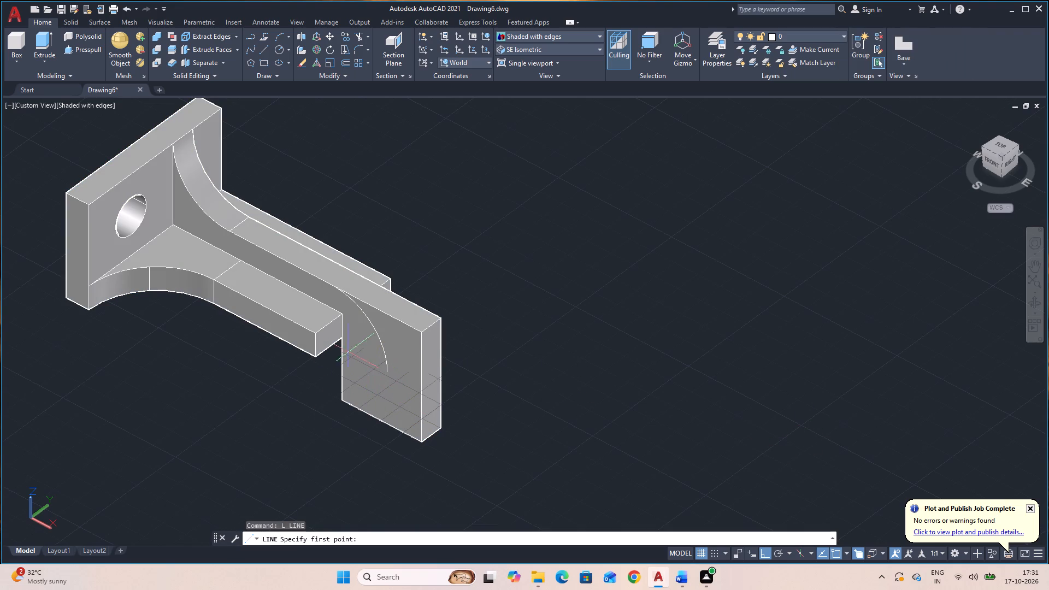
click(341, 340)
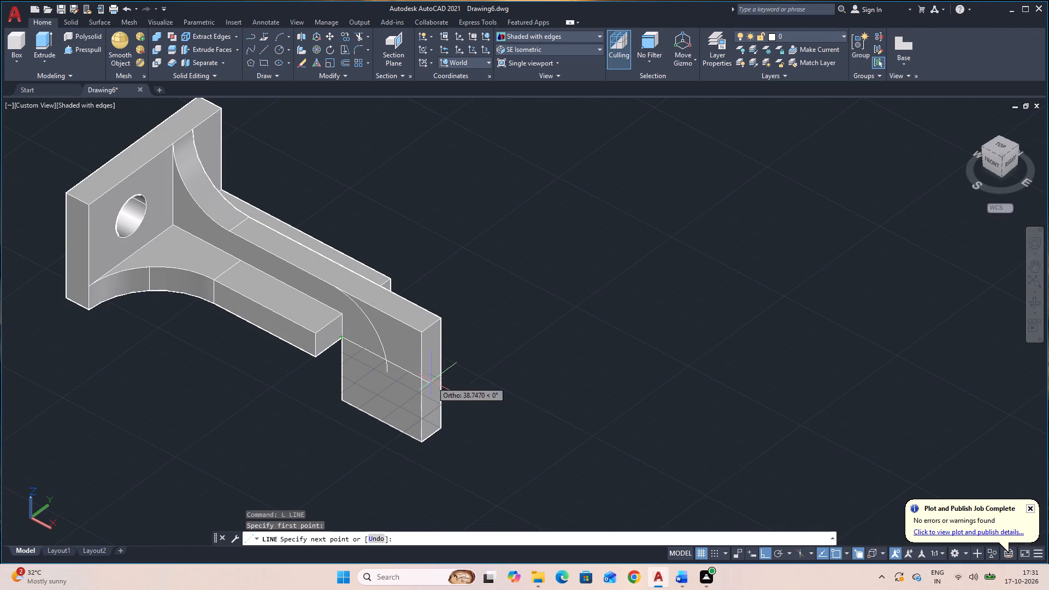
click(422, 379)
key(Escape)
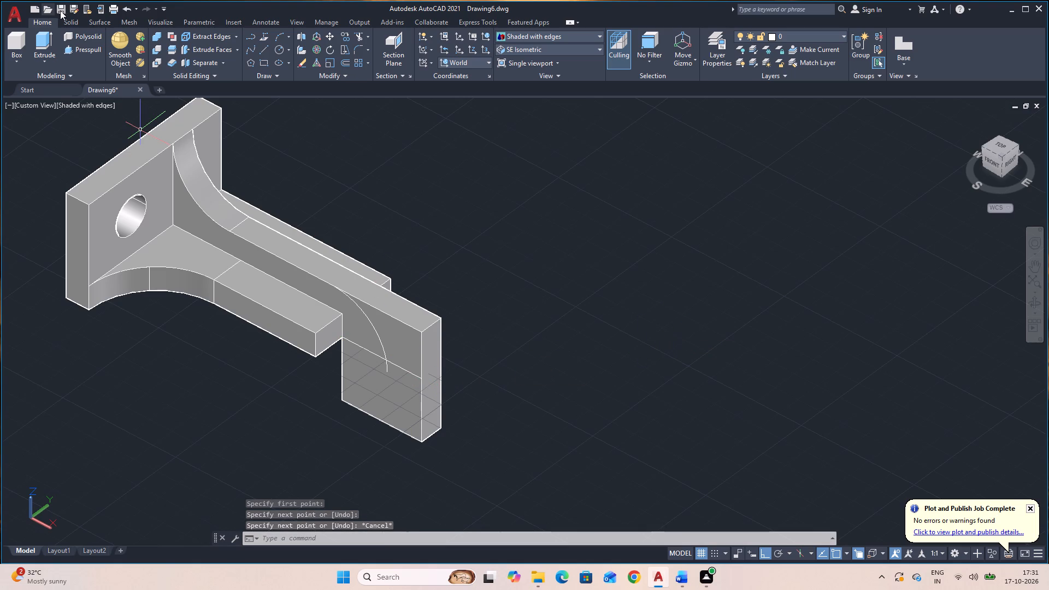
Presspull away the end block's side-face regions outside the curve and below the new line, through the full block thickness.
click(84, 51)
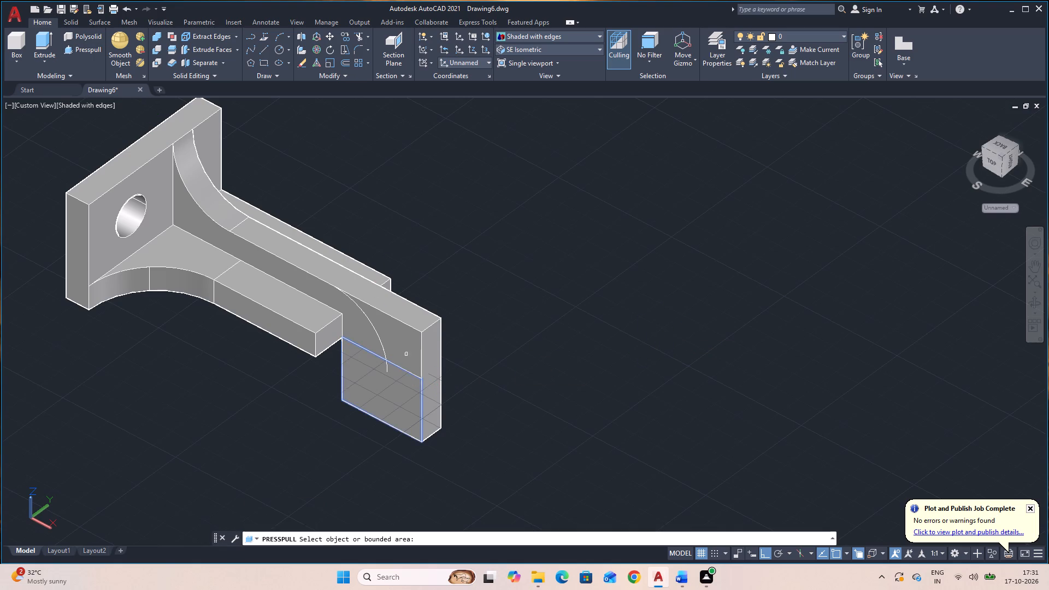
click(404, 344)
click(550, 308)
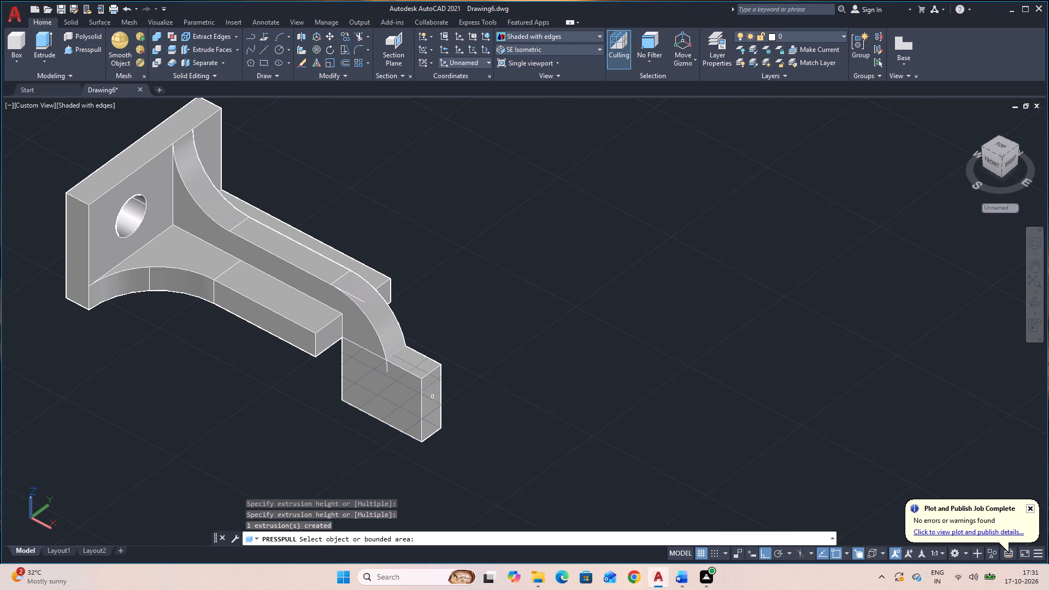
click(362, 410)
click(622, 349)
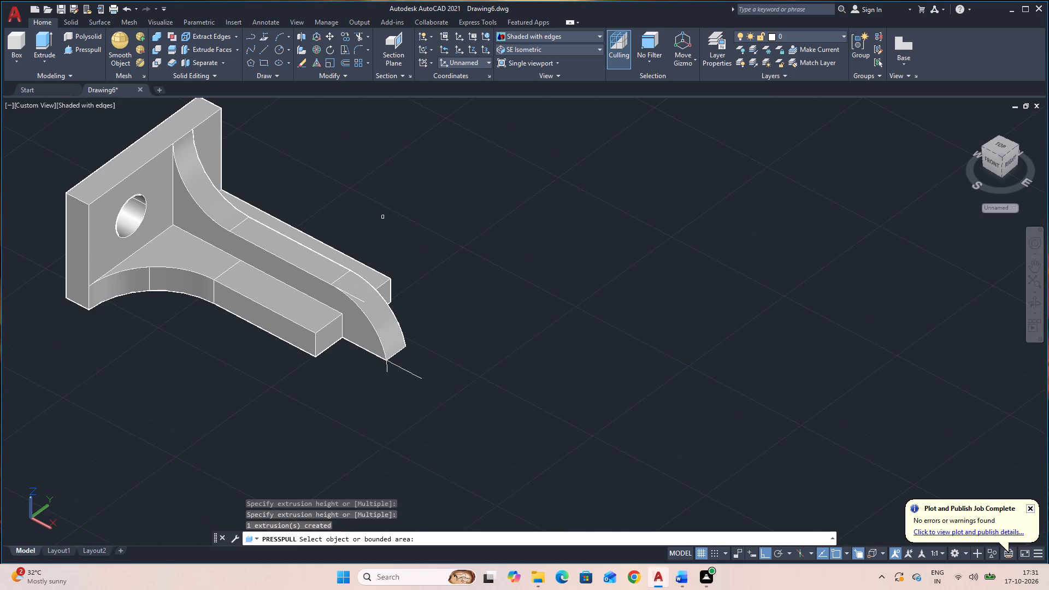
key(Escape)
Draw a line from the midpoint of the rib's top edge at the plate, 100 along the arm and 75 straight down.
key(l)
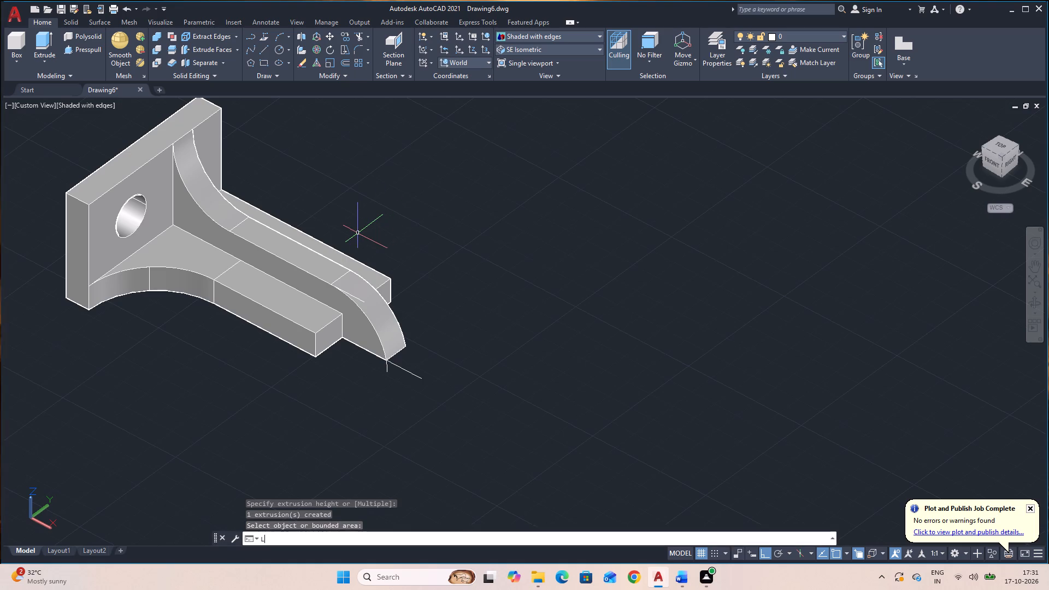
key(space)
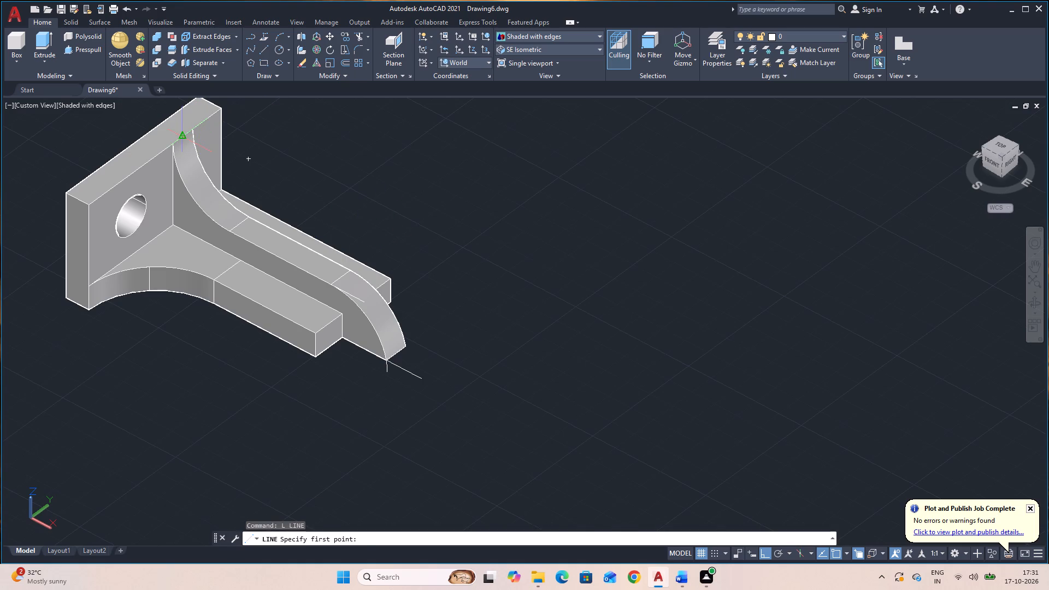
click(184, 136)
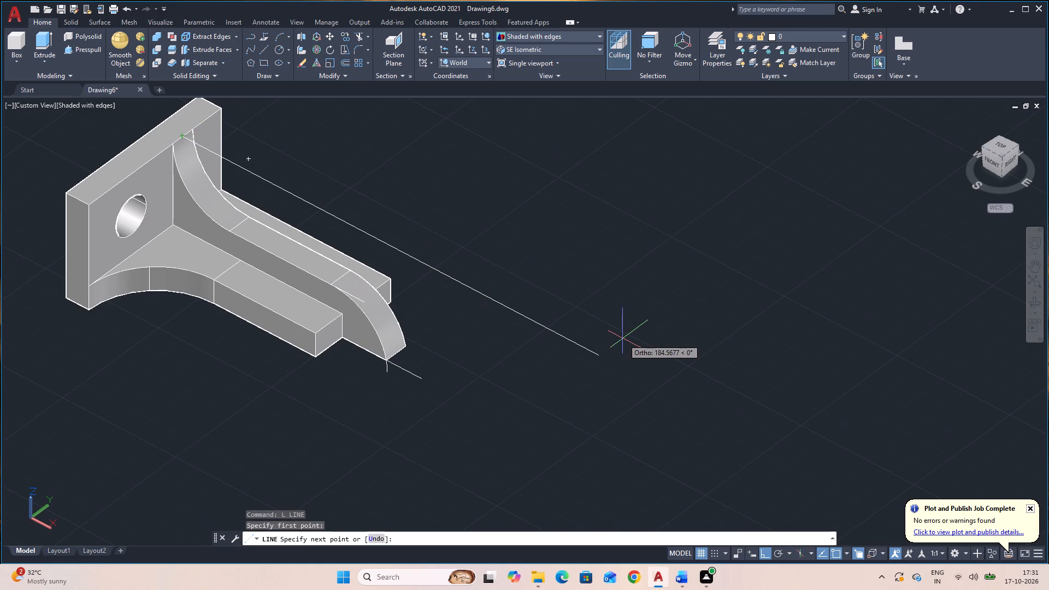
key(1)
text(00)
key(Return)
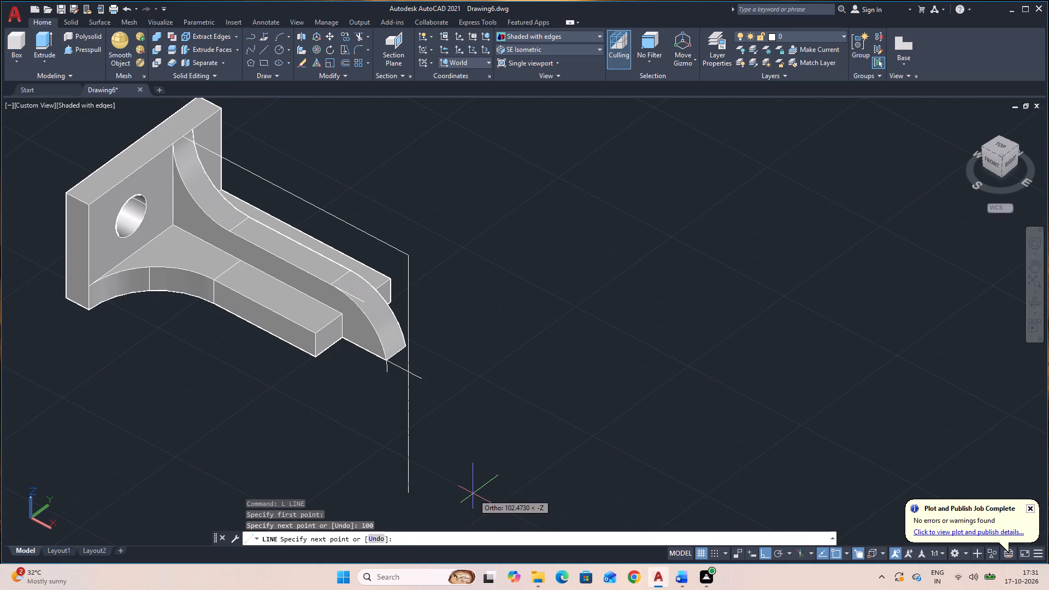
text(75)
key(Return)
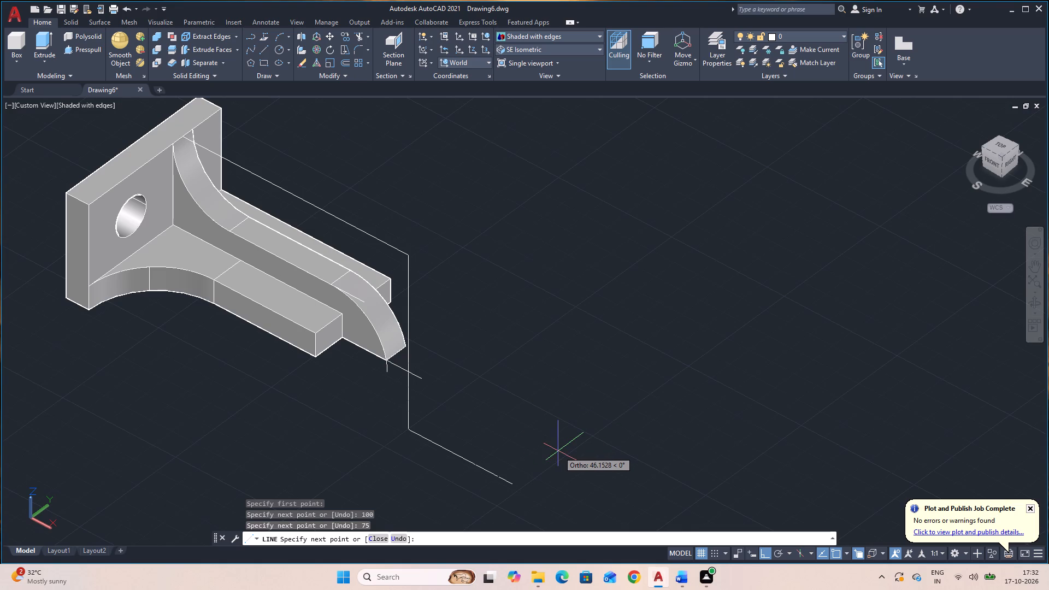
key(Escape)
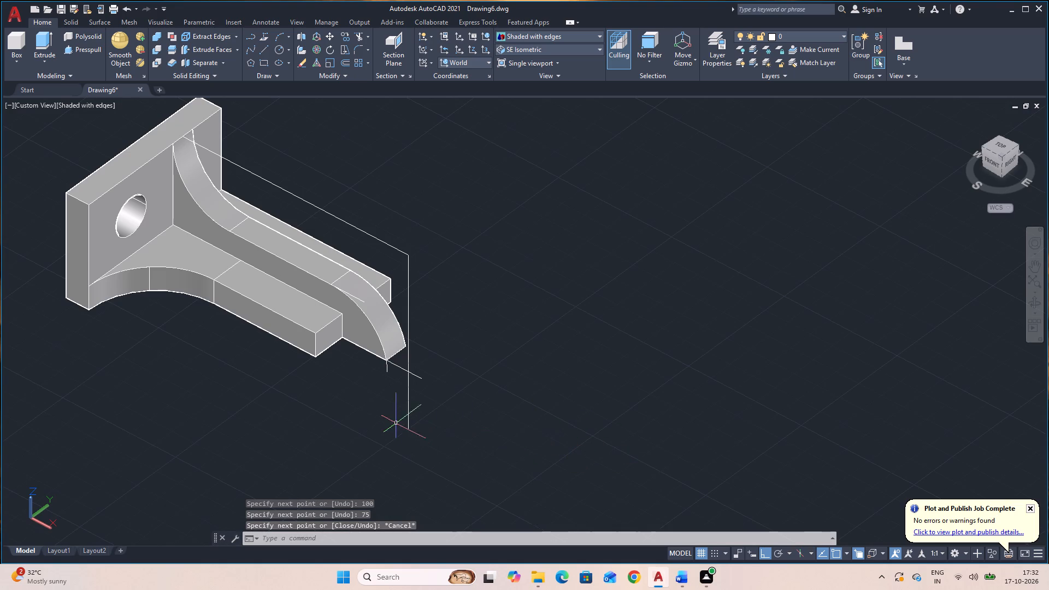
Draw a line across the curved tip's underside where it meets the base's end edge.
click(1038, 300)
drag(761, 432, 755, 235)
key(Escape)
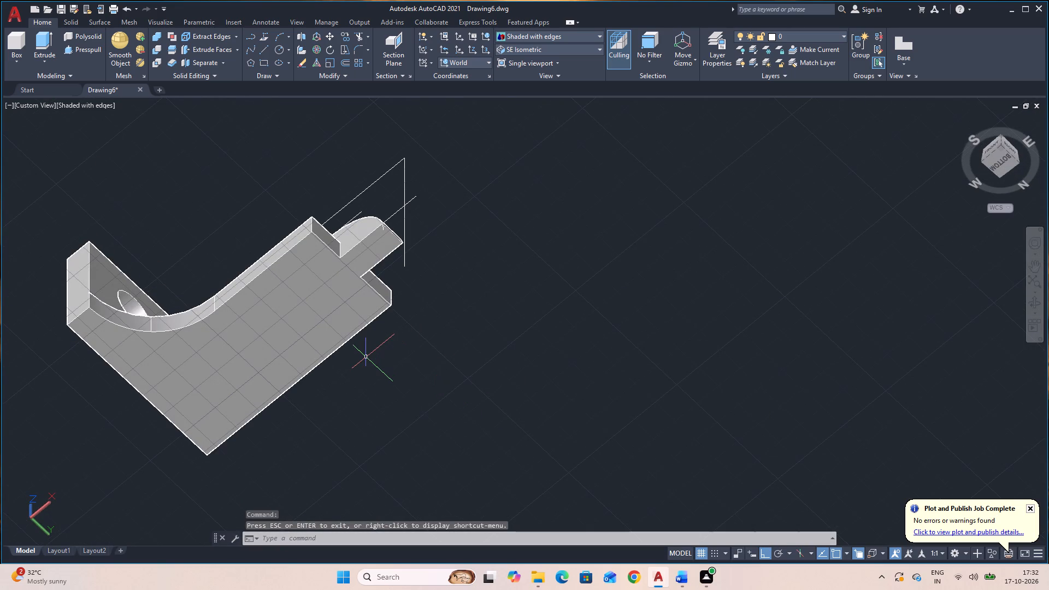
text(L)
key(space)
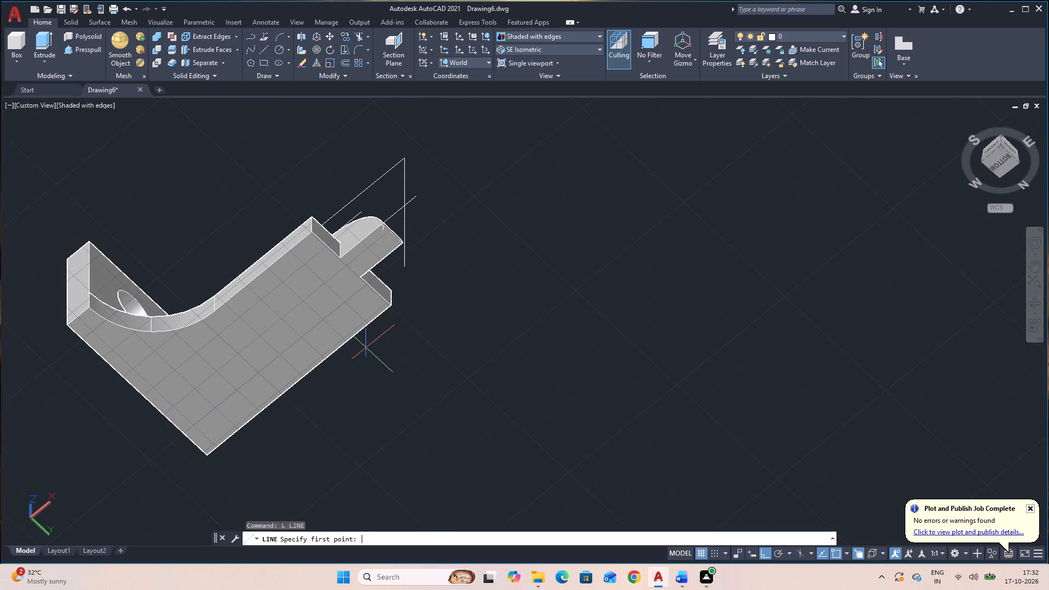
click(340, 258)
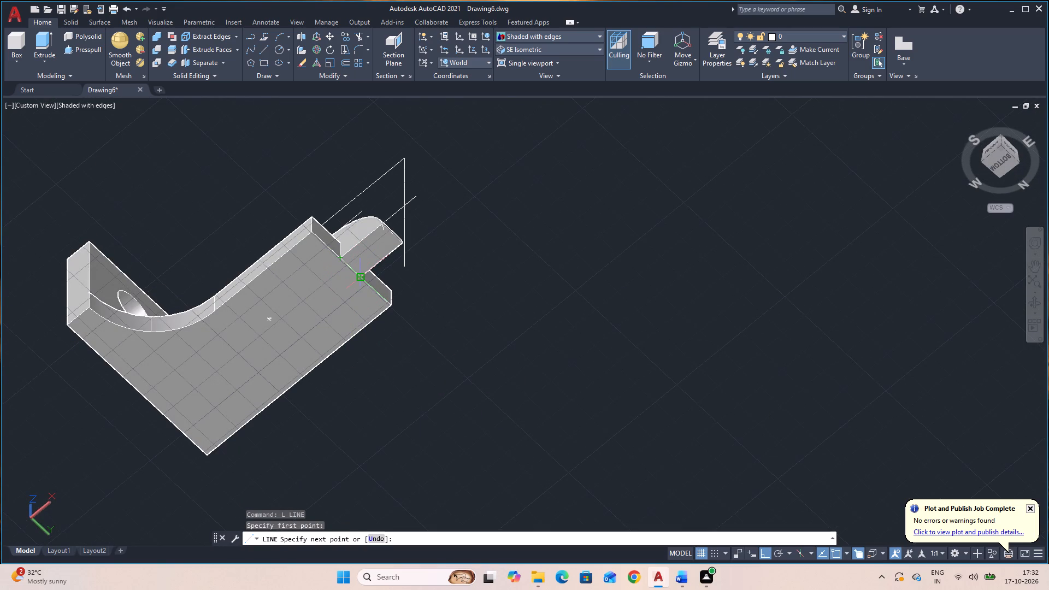
click(363, 277)
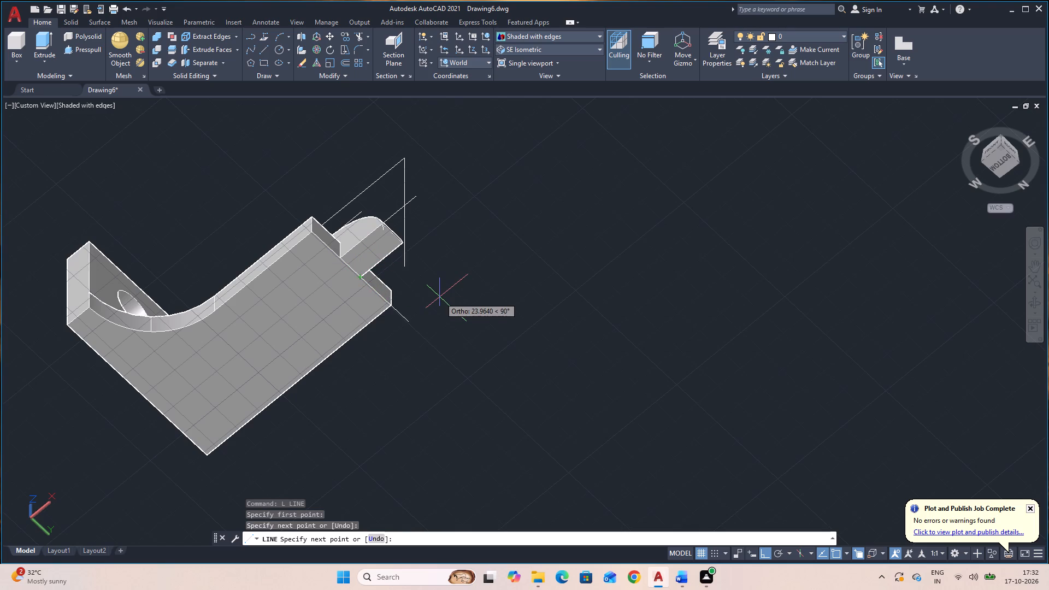
key(Escape)
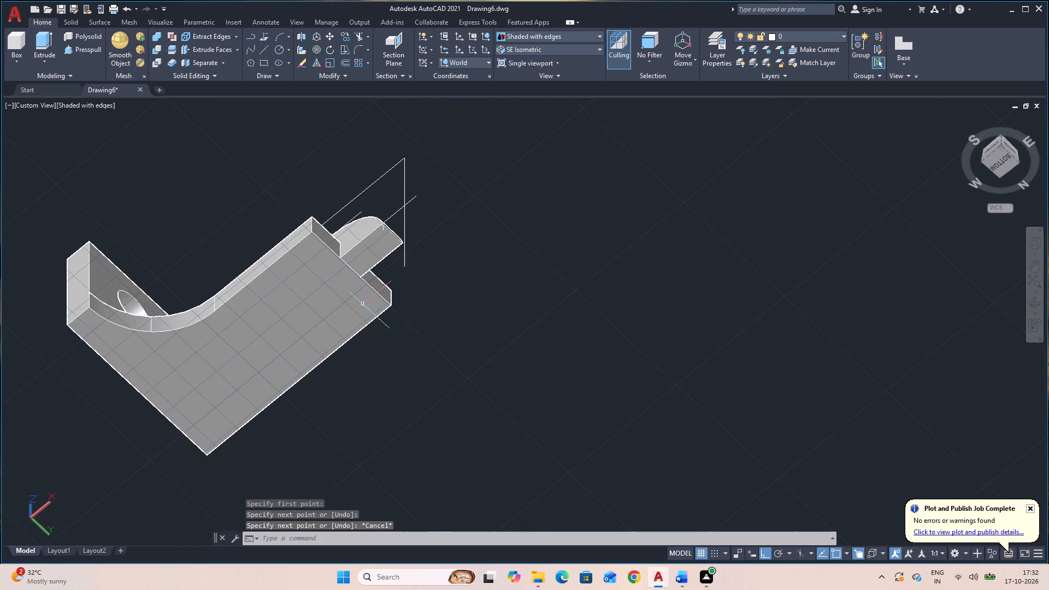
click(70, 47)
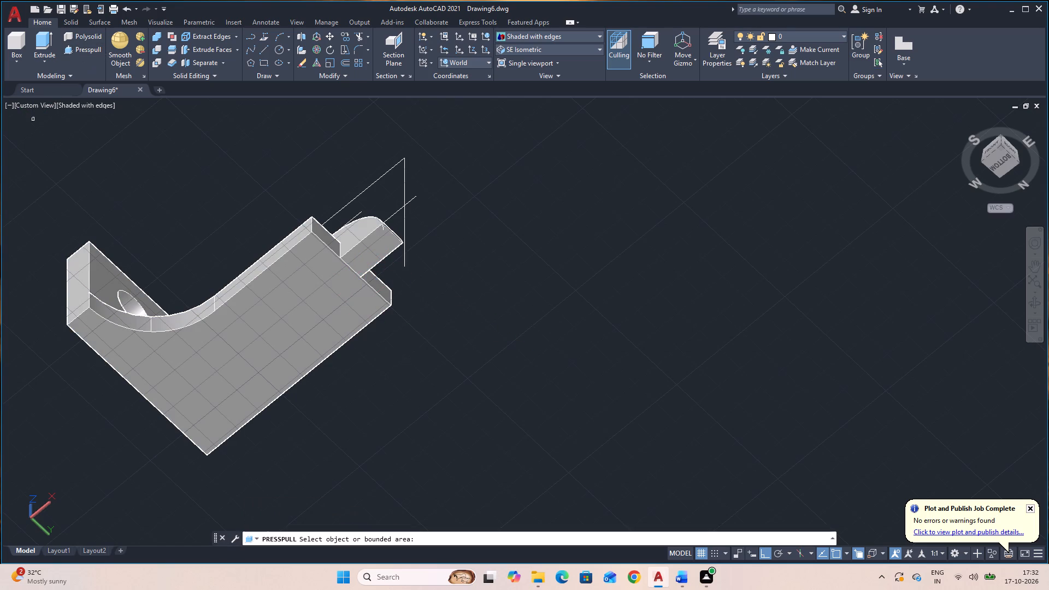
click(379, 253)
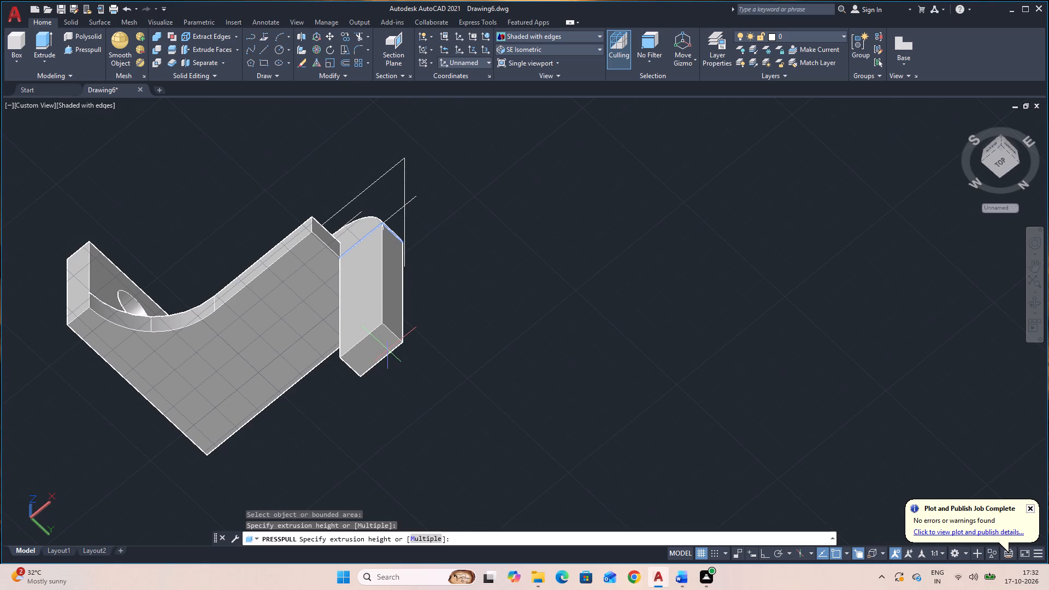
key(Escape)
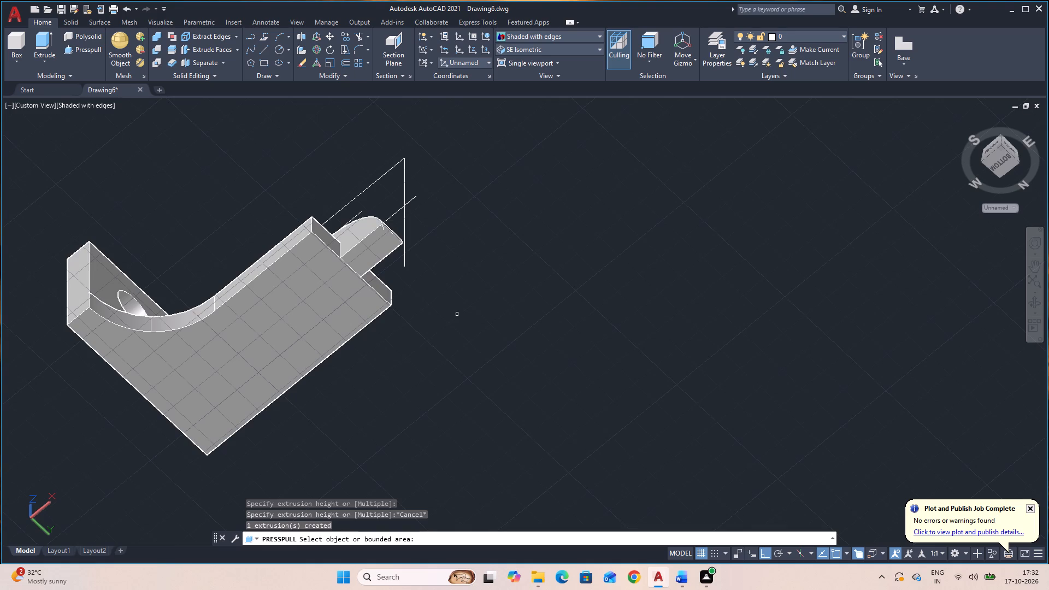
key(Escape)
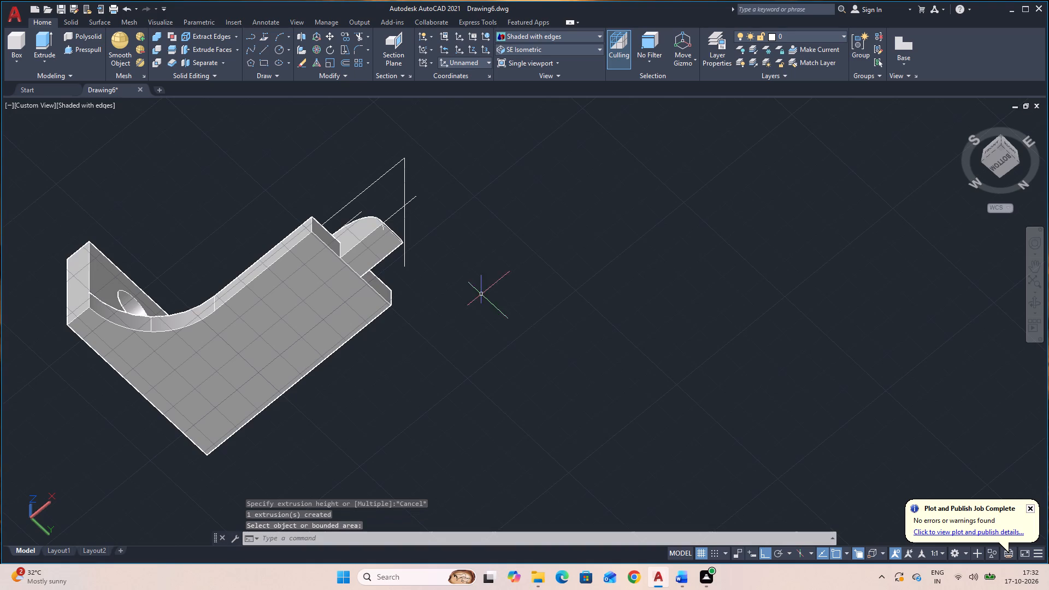
Move the joined curve and the horizontal line at the rib tip together to empty space away from the bracket.
click(1030, 297)
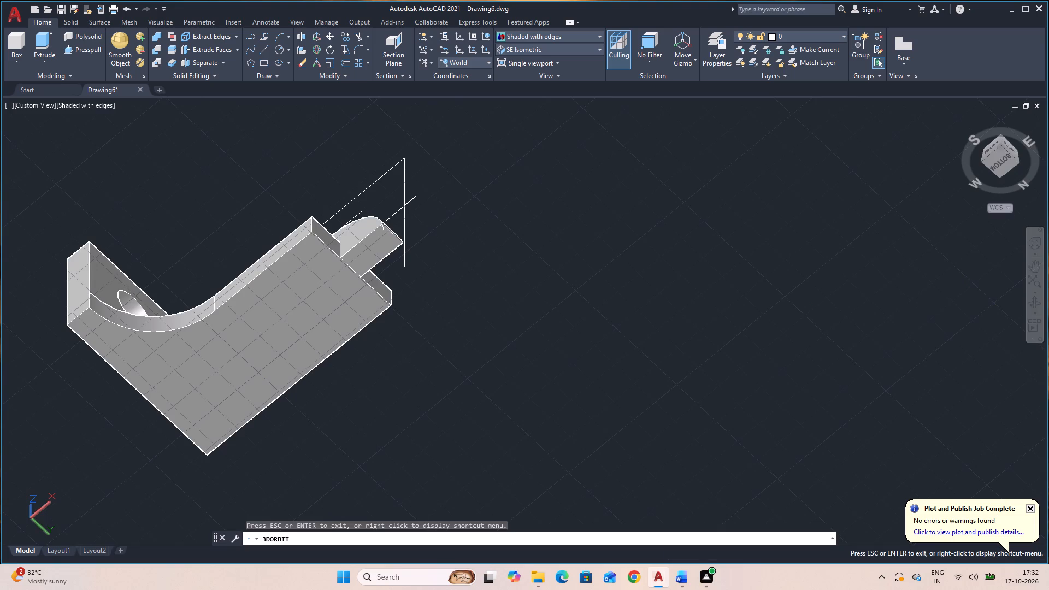
drag(786, 272, 786, 417)
drag(649, 384, 698, 423)
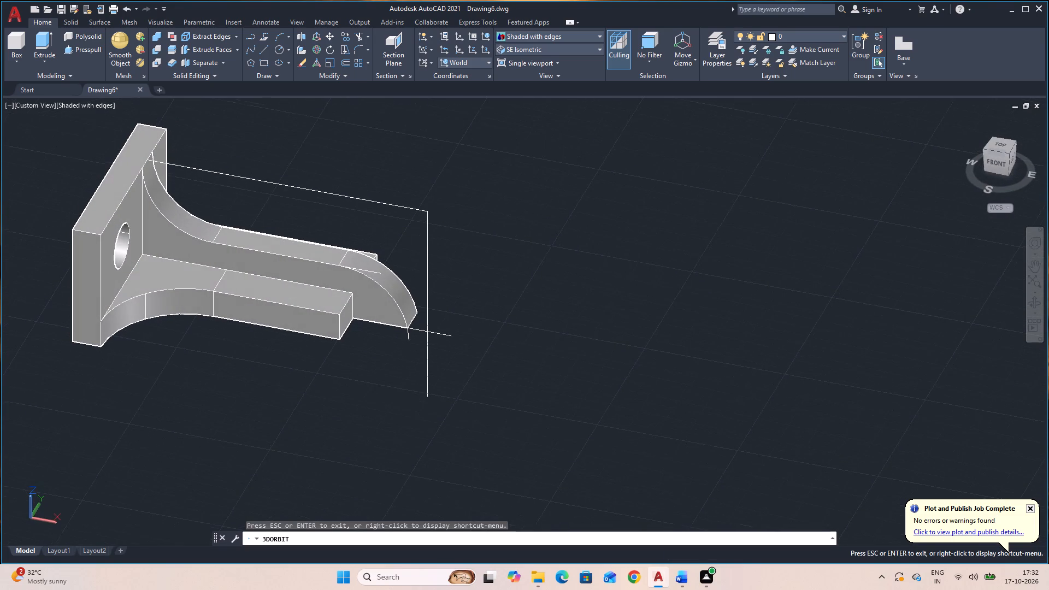
key(Escape)
click(441, 334)
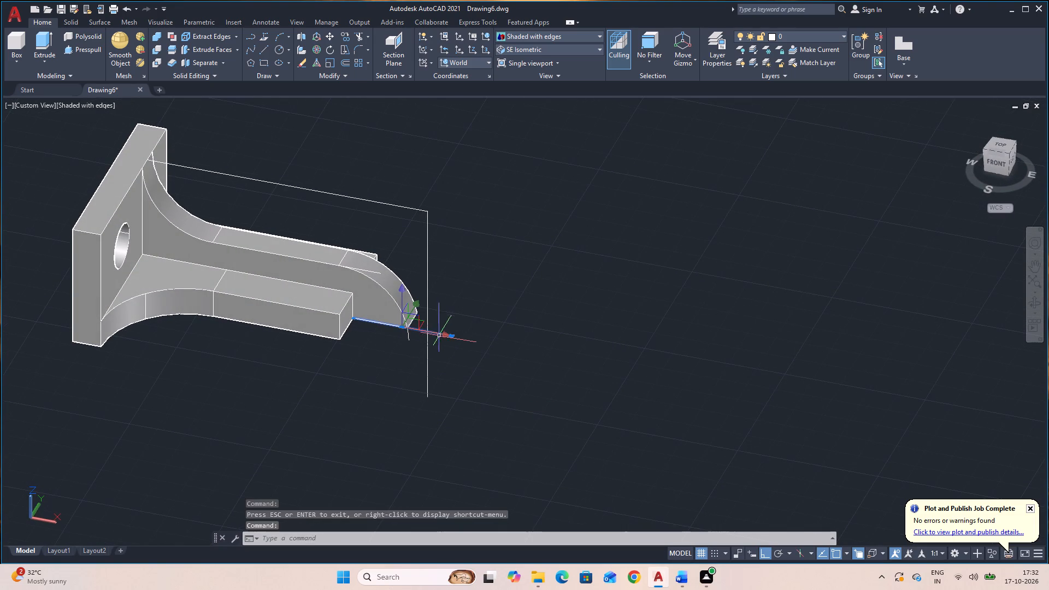
click(408, 338)
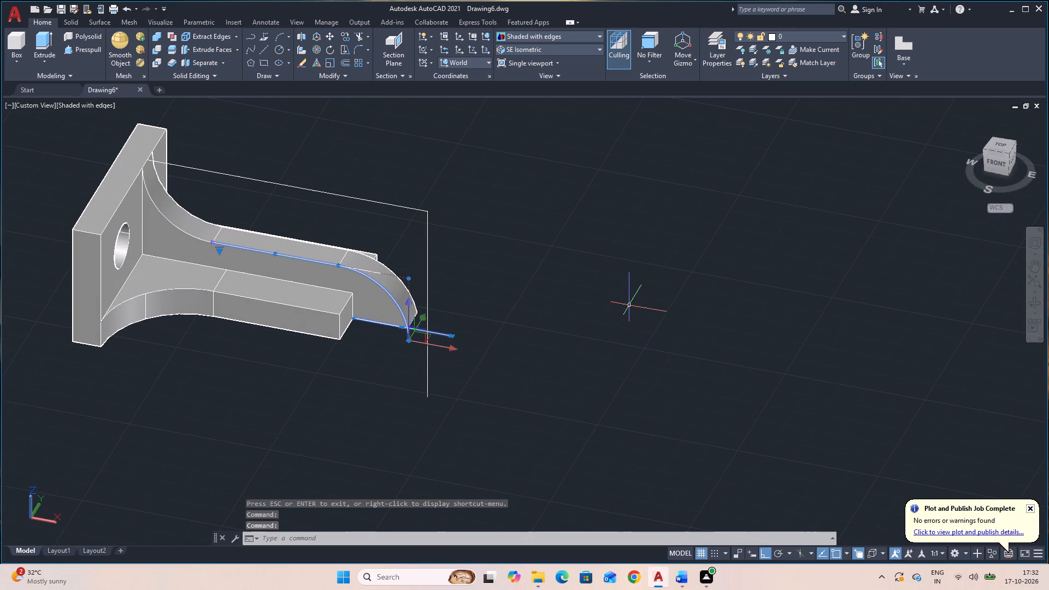
text(M)
key(space)
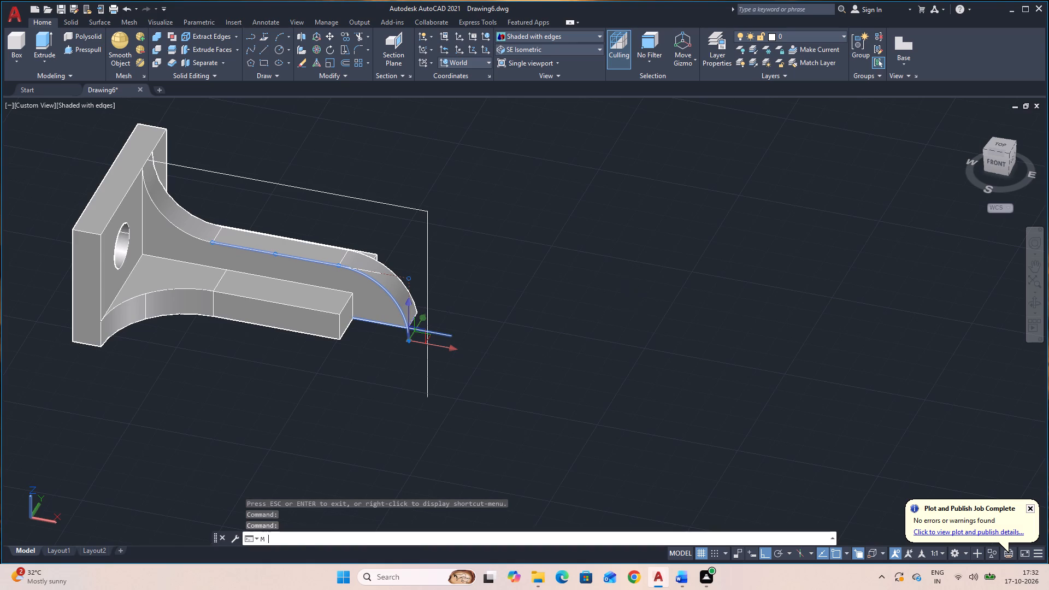
click(455, 337)
click(557, 193)
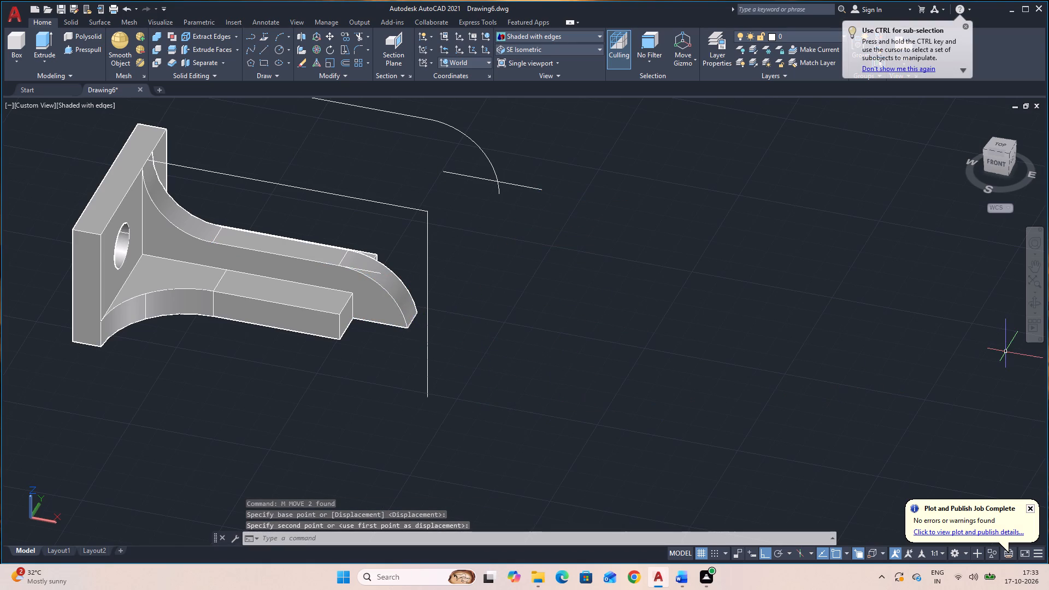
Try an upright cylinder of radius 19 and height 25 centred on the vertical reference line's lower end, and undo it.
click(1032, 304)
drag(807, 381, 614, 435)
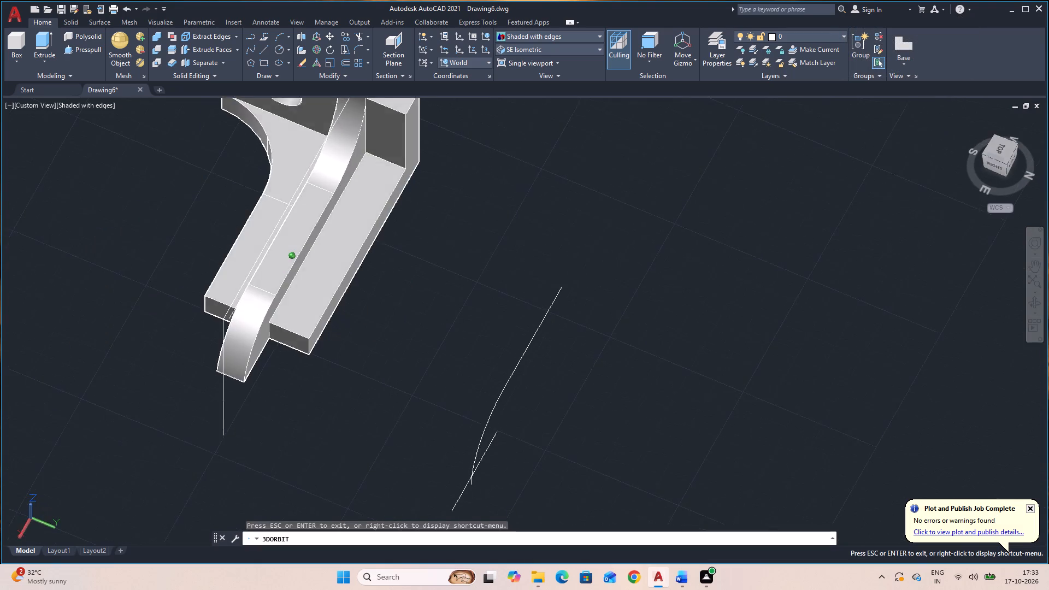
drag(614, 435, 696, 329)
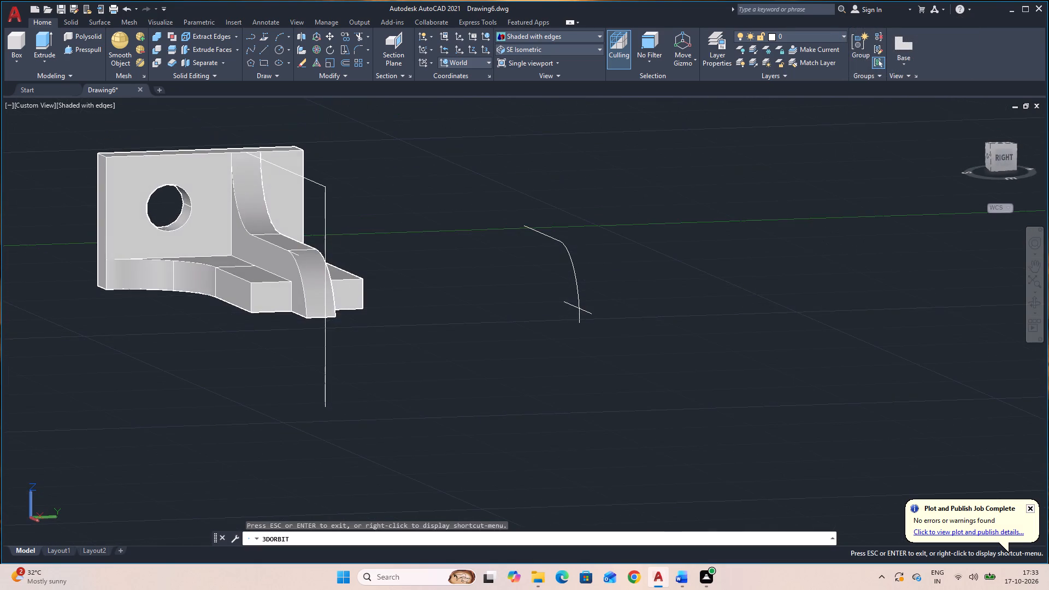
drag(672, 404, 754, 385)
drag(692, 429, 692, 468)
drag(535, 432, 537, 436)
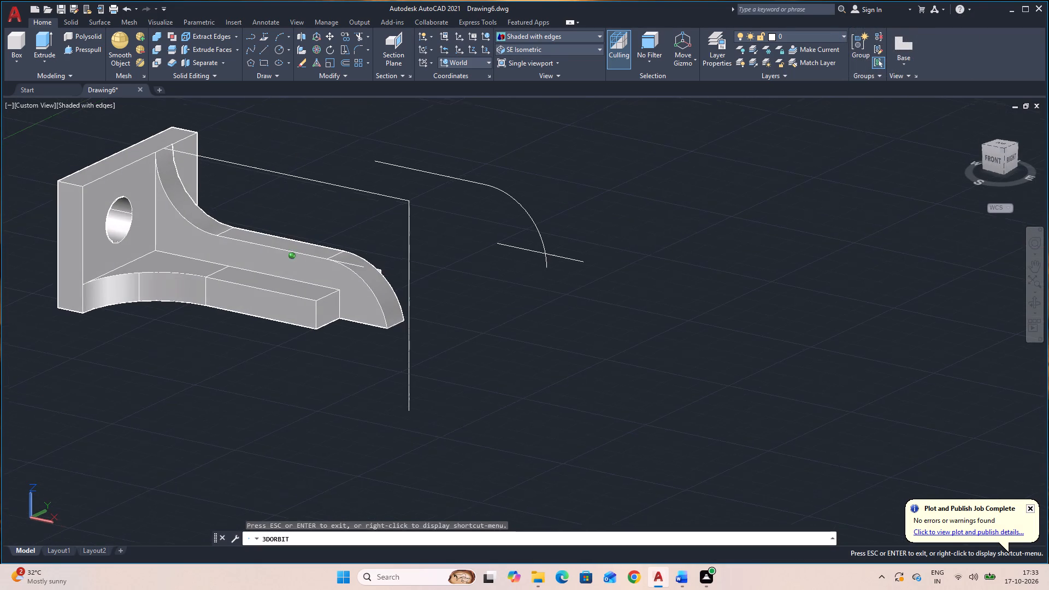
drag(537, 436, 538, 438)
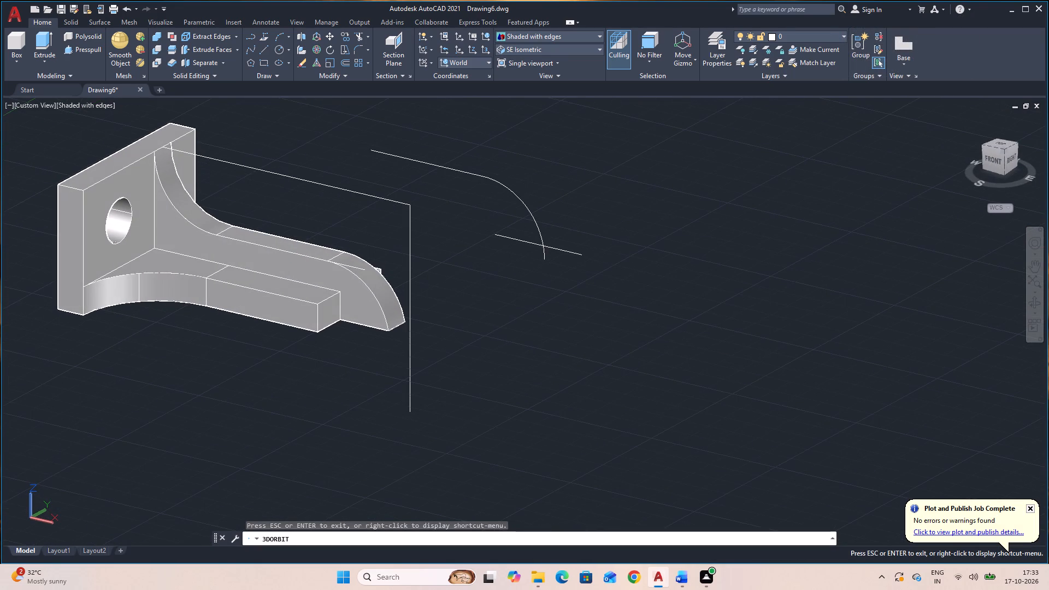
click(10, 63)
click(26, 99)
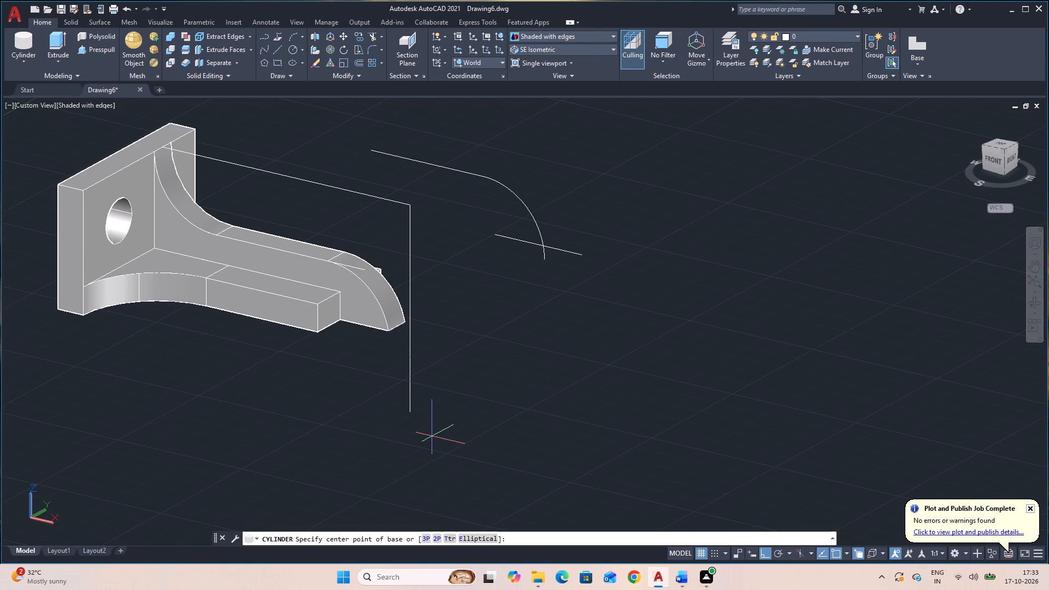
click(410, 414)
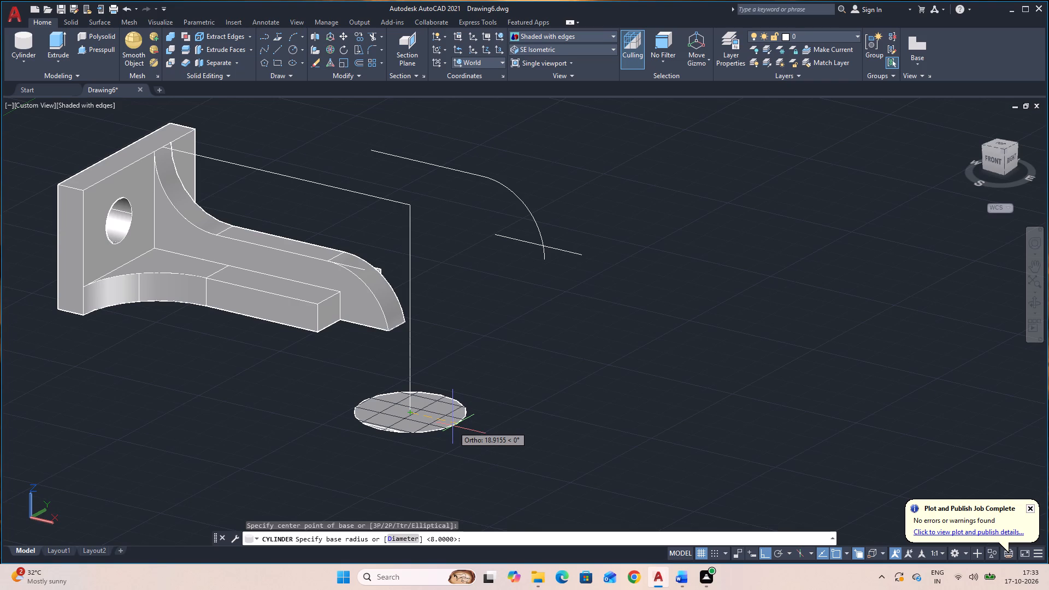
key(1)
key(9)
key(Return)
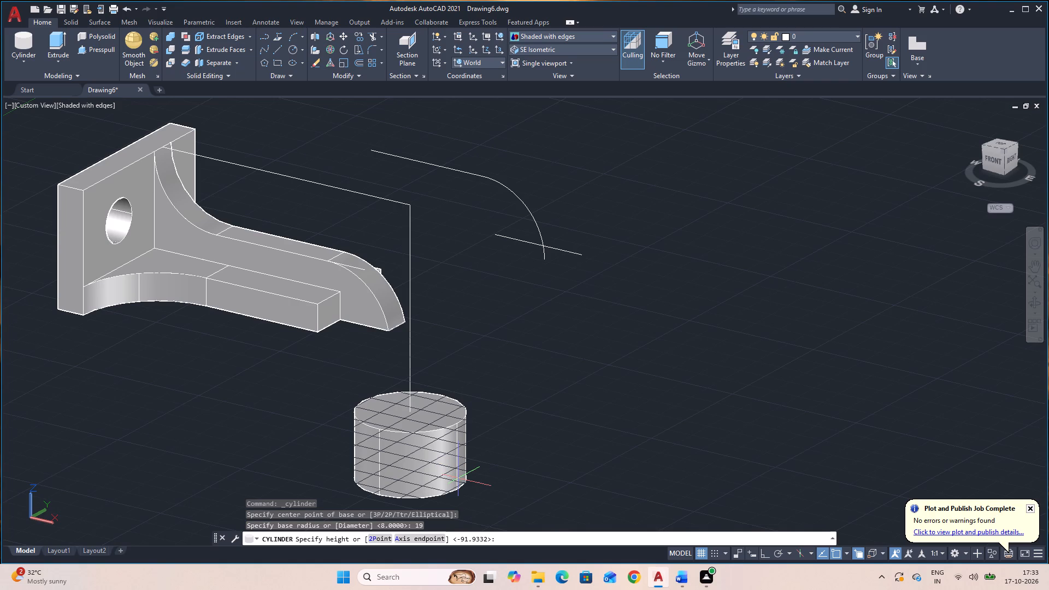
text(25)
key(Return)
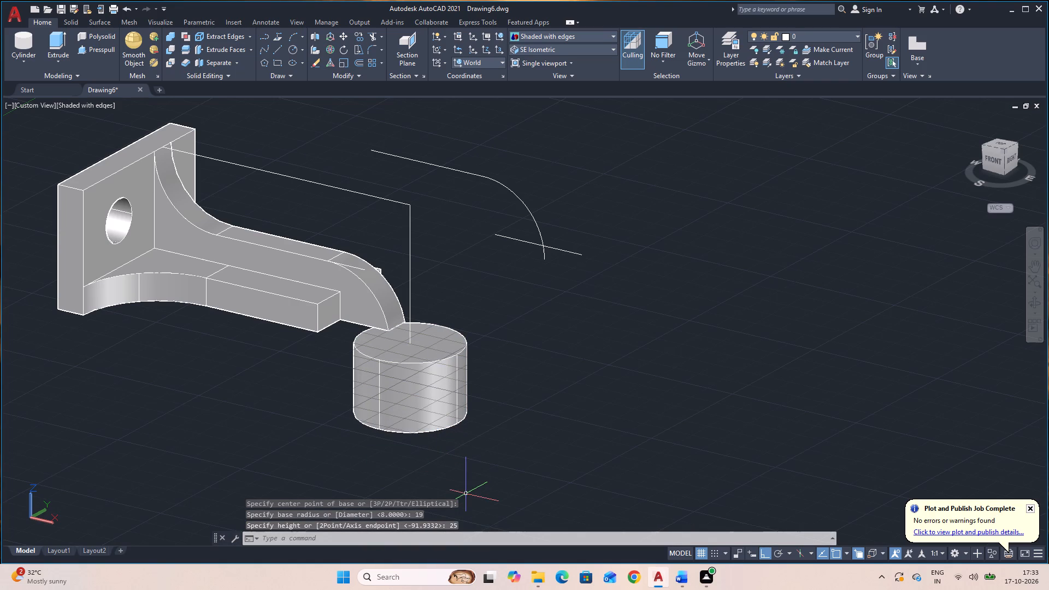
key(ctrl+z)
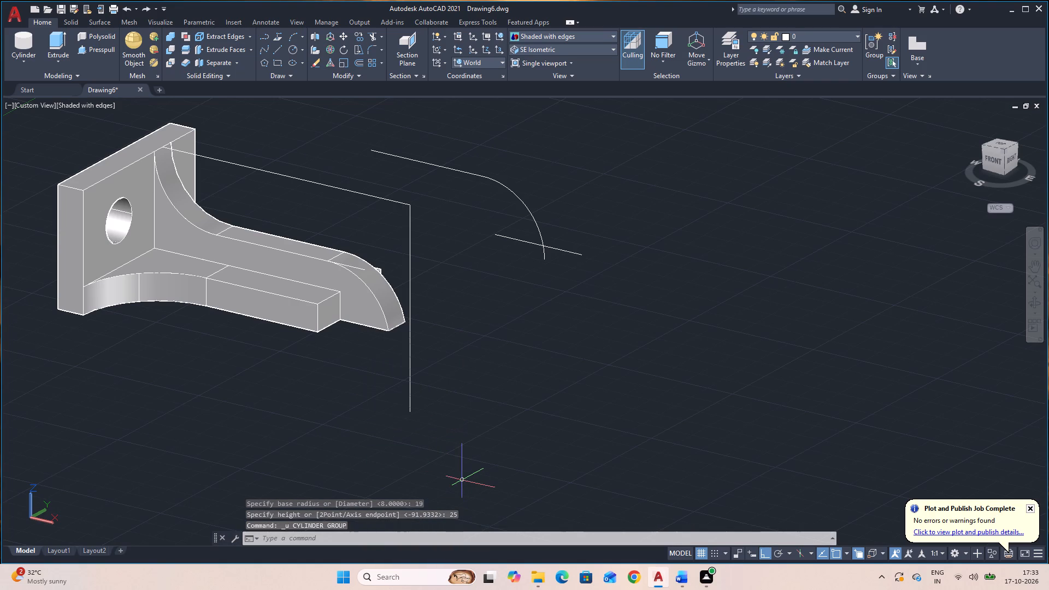
Create a horizontal cylinder of radius 19 from the vertical reference line's lower end, its axis running 25 back toward the plate.
click(21, 38)
click(411, 411)
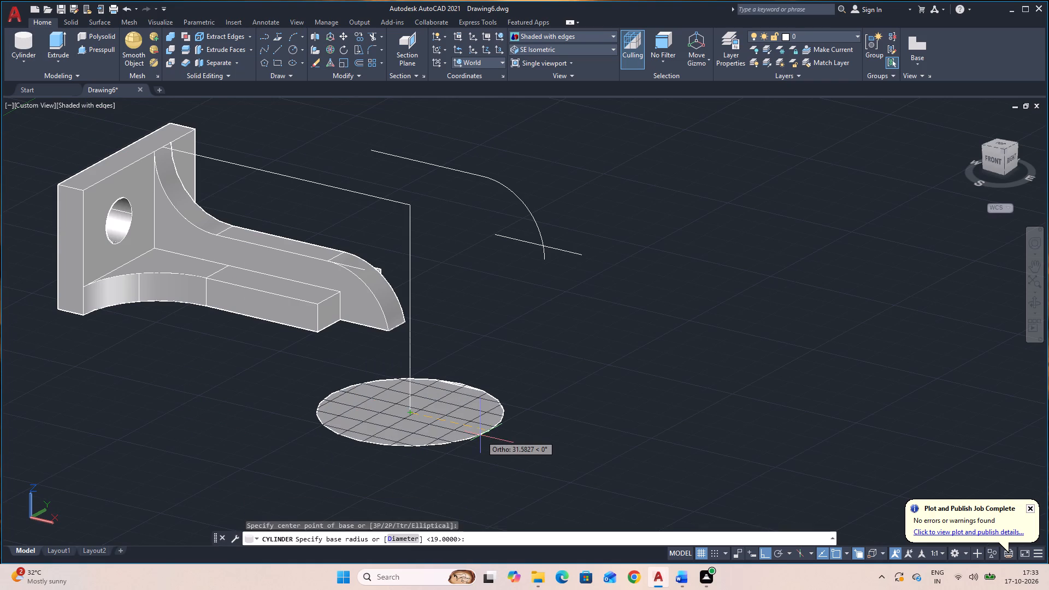
text(19)
key(Return)
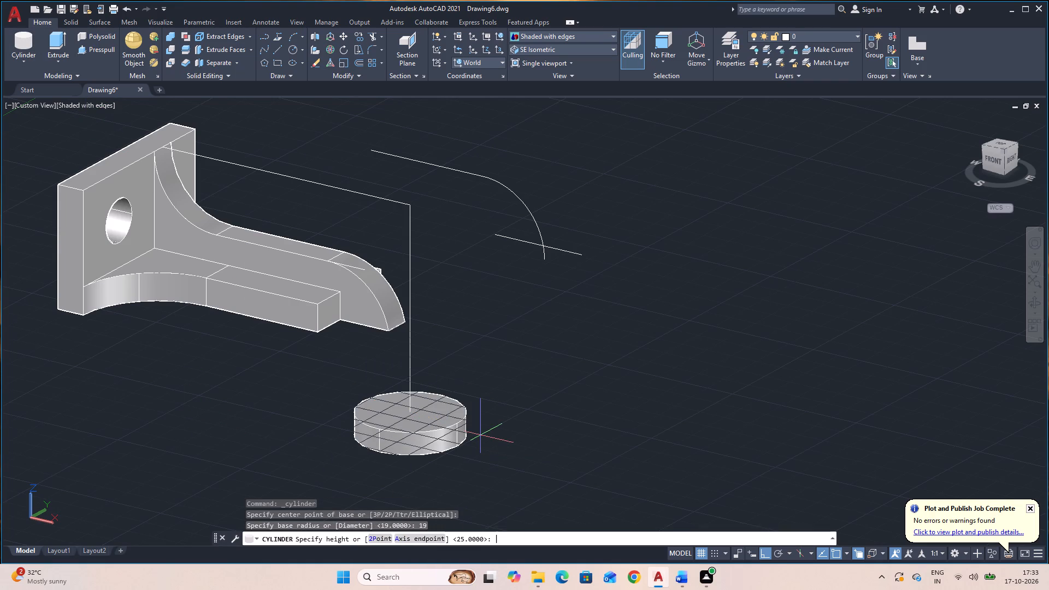
click(415, 534)
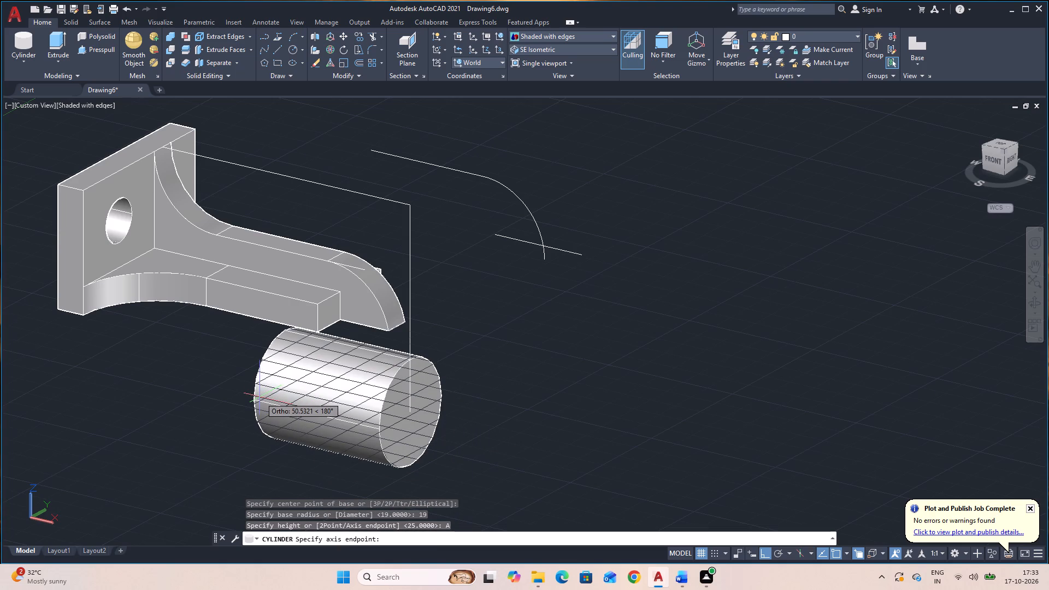
text(26)
key(BackSpace)
key(5)
key(Return)
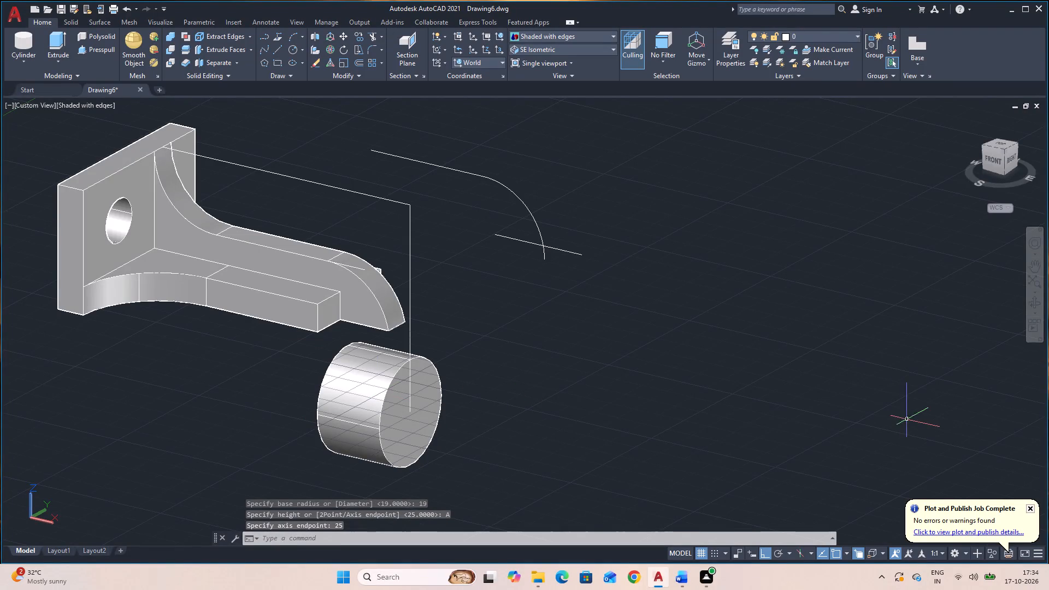
Move the bracket, the cylinder and both reference lines together straight up about 157, away from the loose curve and line.
scroll(769, 423, down, 1)
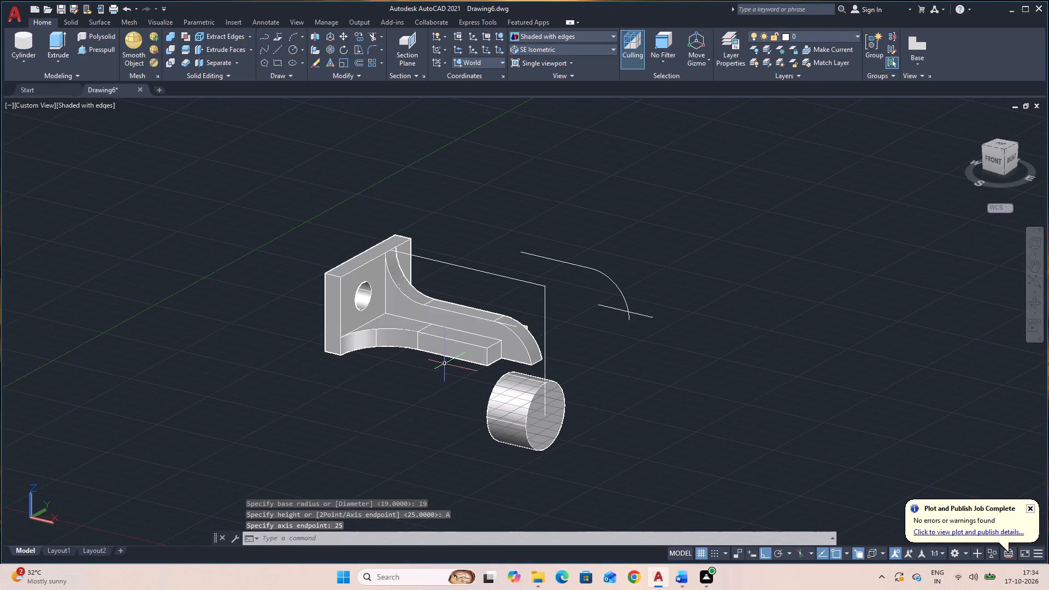
click(432, 320)
click(526, 431)
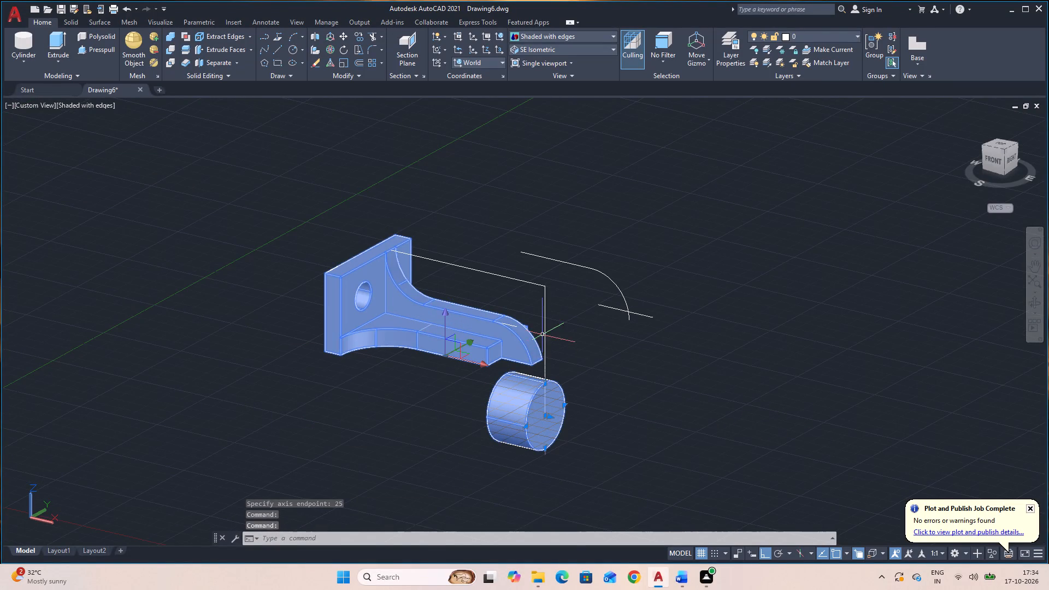
click(545, 327)
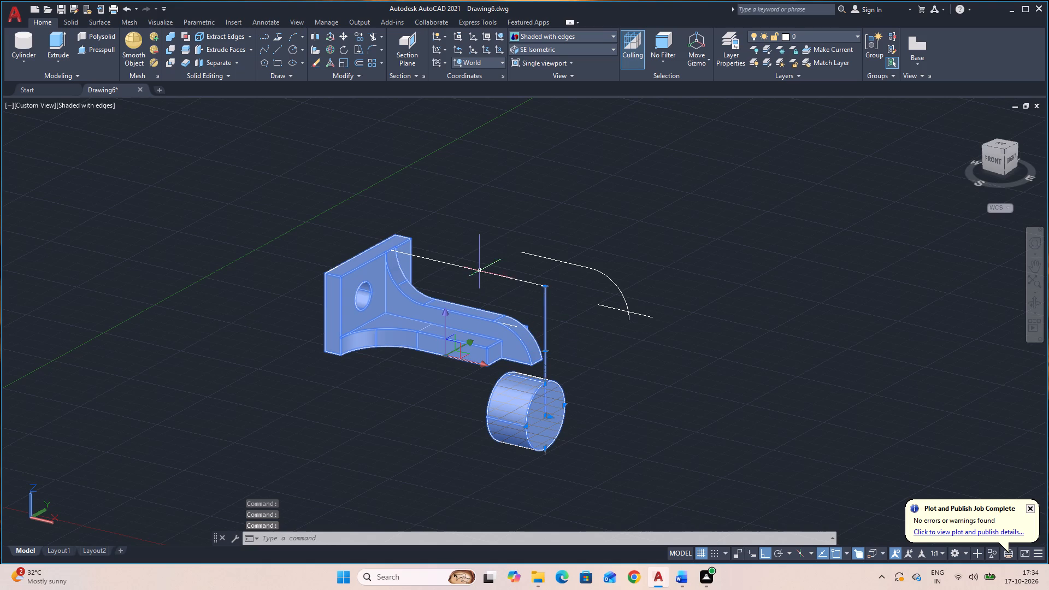
click(479, 270)
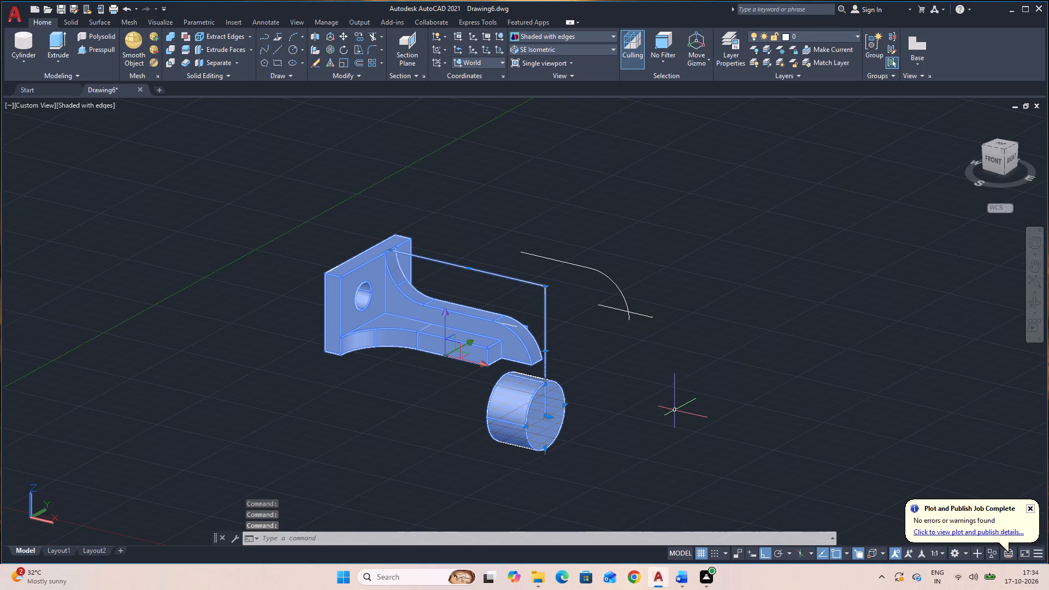
text(M)
key(space)
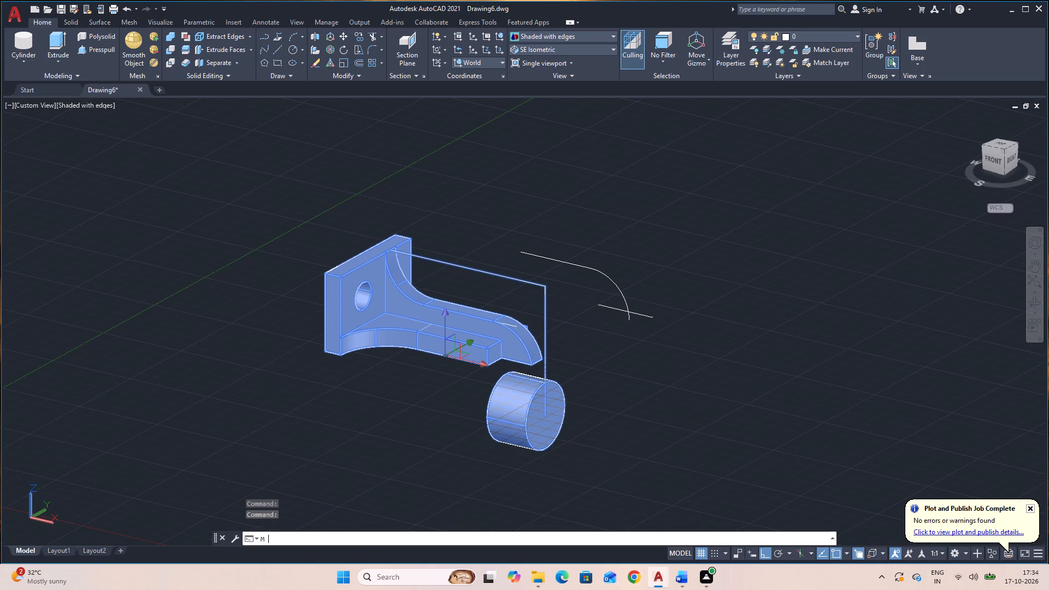
click(545, 447)
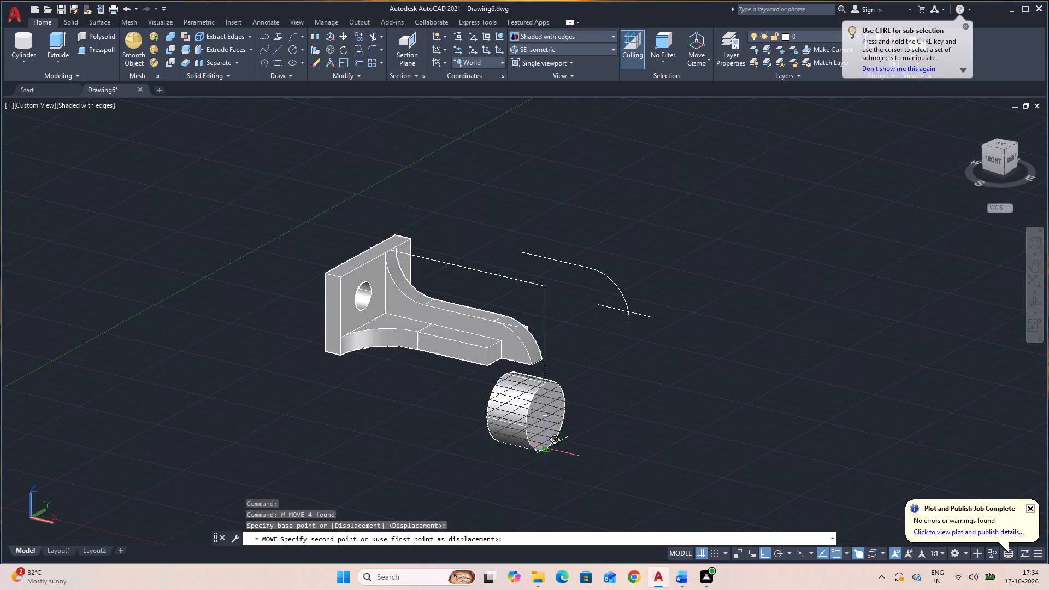
middle_drag(522, 273, 469, 348)
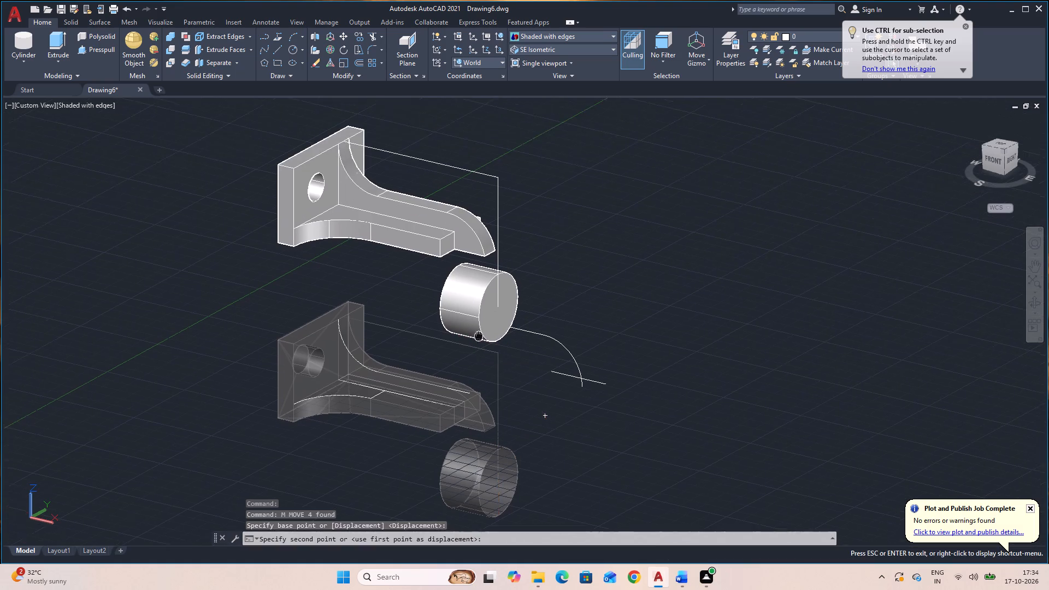
middle_drag(469, 348, 436, 394)
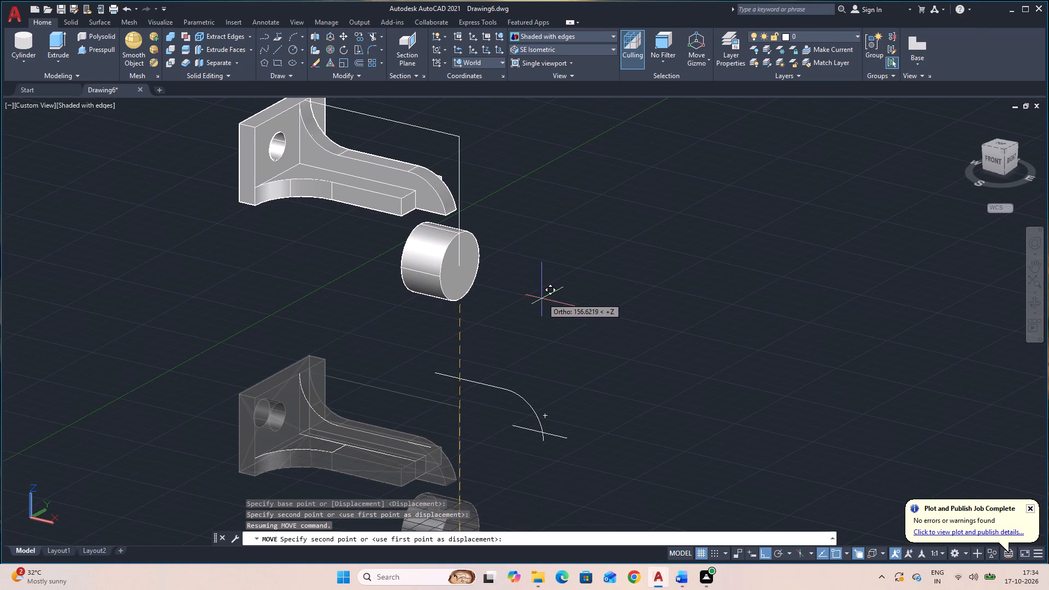
click(542, 297)
Examine the bracket and cylinder from several sides and from below, checking how the cylinder sits relative to the rib tip.
middle_drag(574, 312, 553, 505)
middle_drag(552, 492, 567, 455)
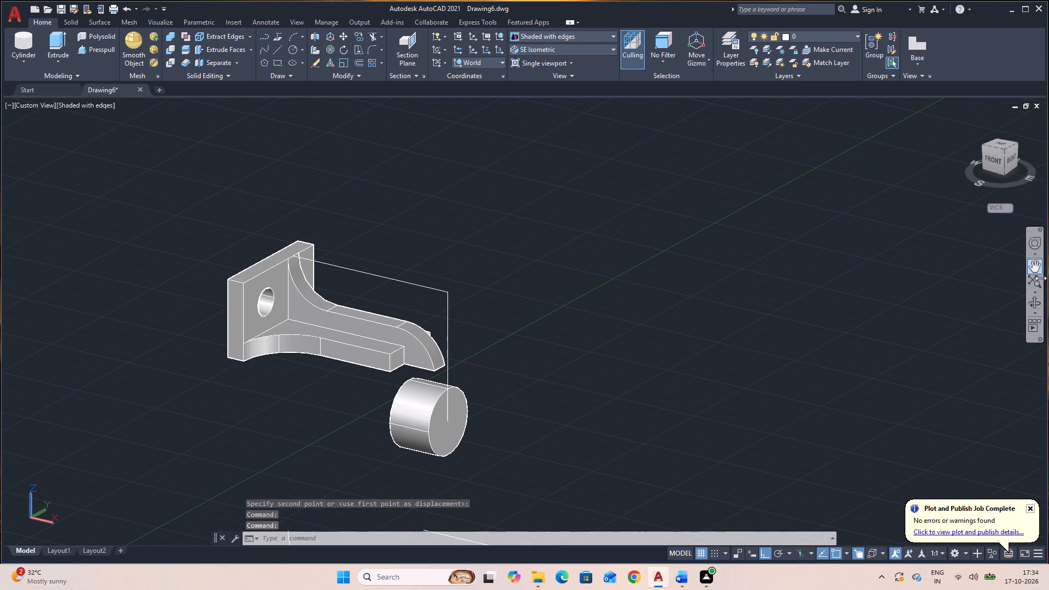
click(1036, 297)
drag(885, 356, 762, 373)
click(761, 373)
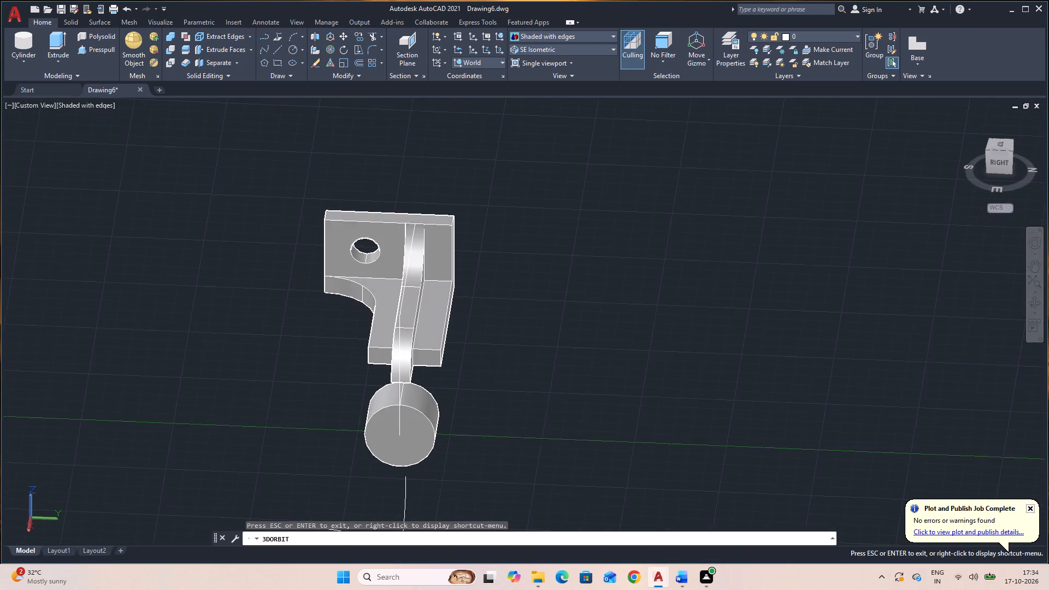
drag(761, 365, 765, 316)
drag(759, 383, 634, 382)
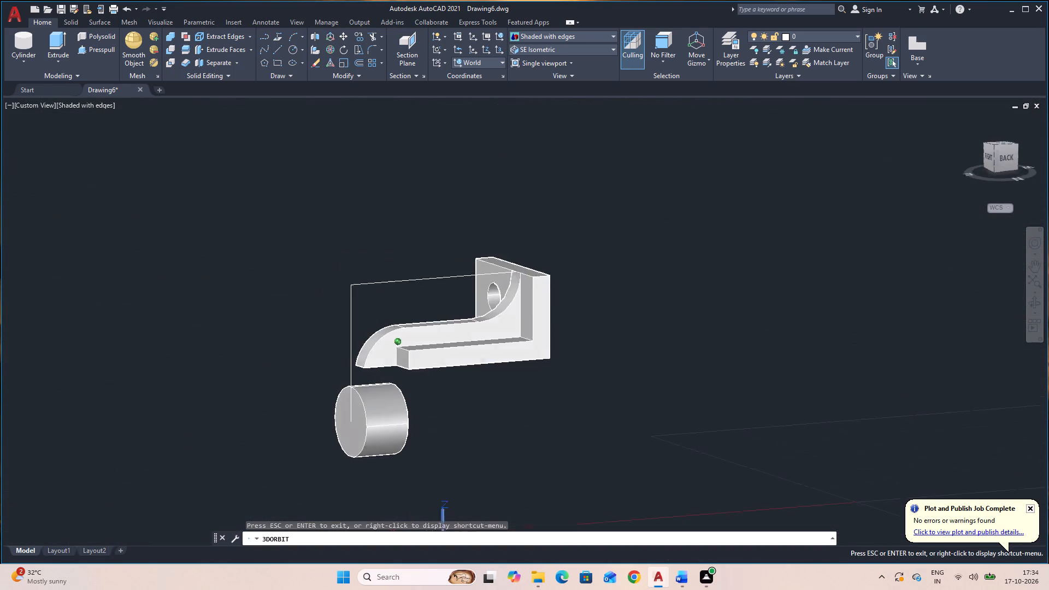
drag(634, 382, 852, 447)
drag(711, 440, 720, 442)
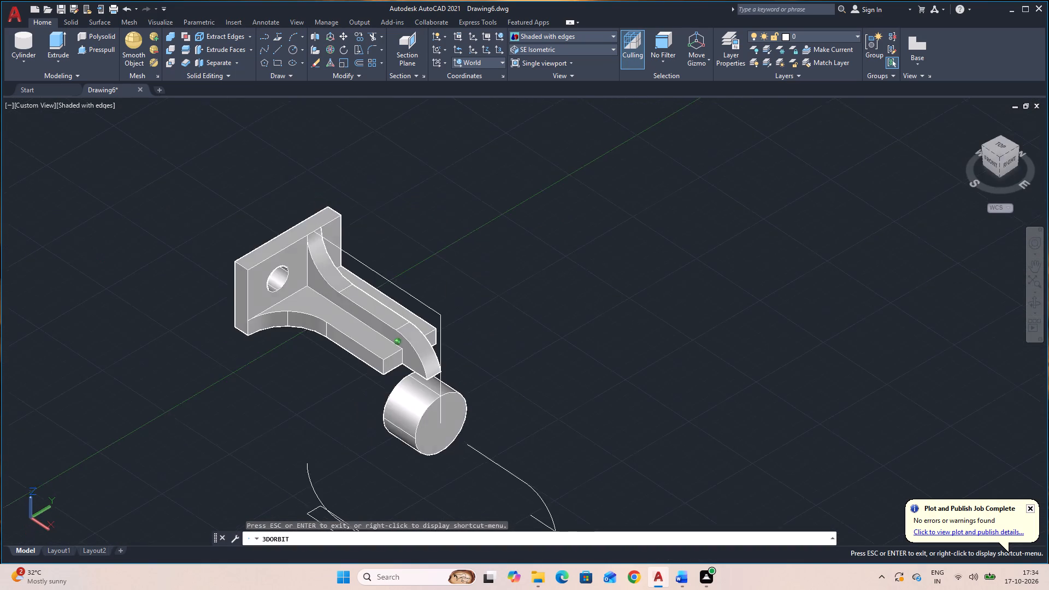
drag(720, 442, 767, 418)
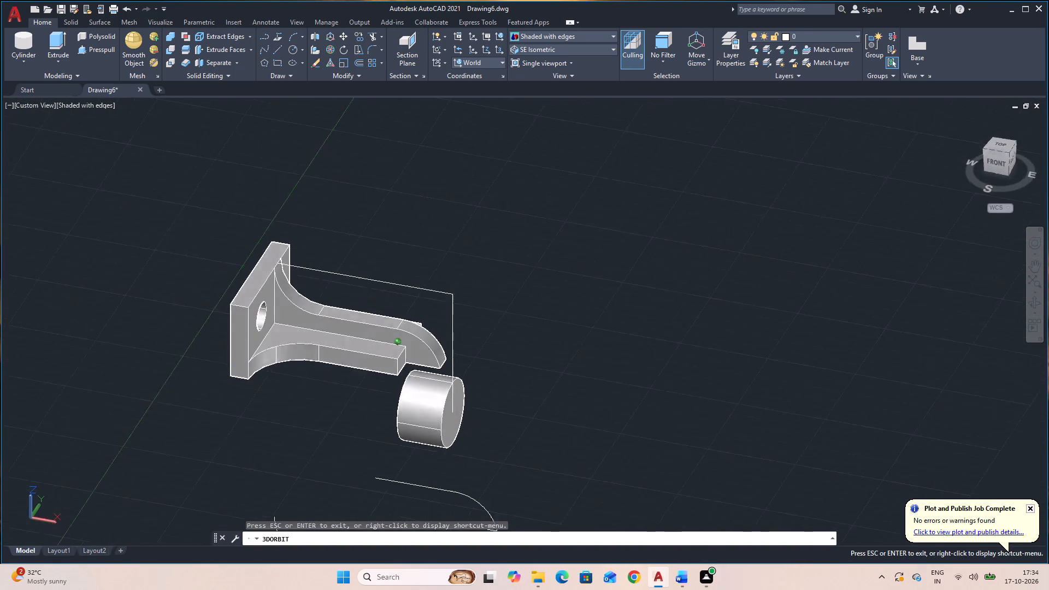
drag(767, 418, 765, 328)
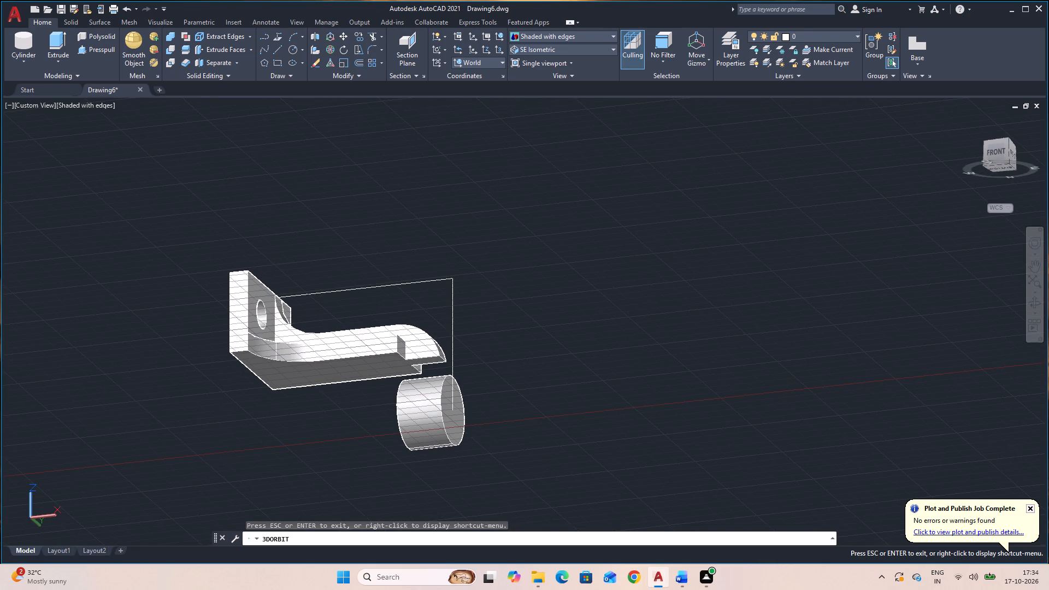
key(Escape)
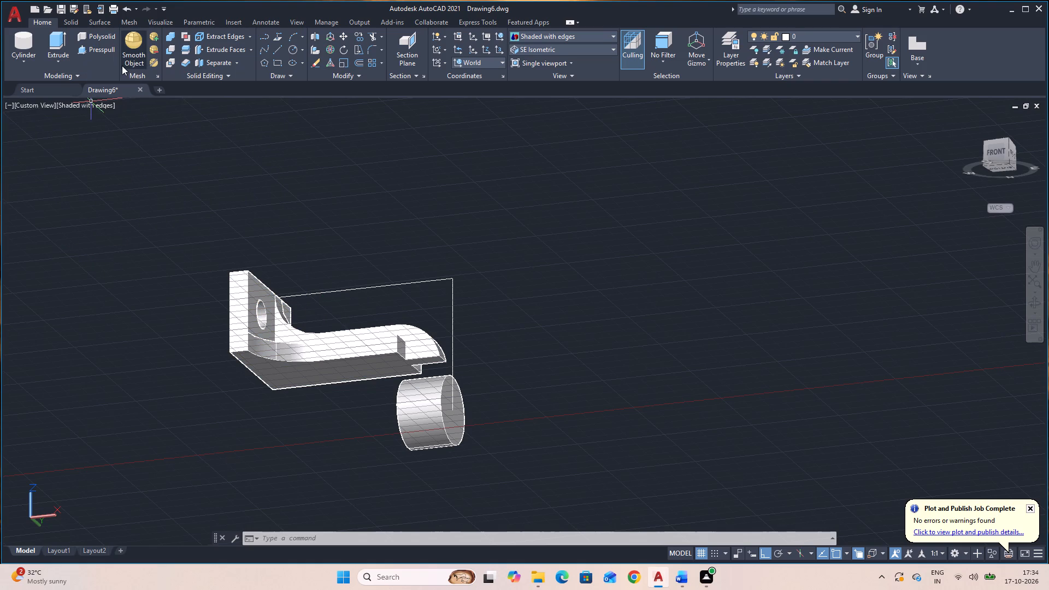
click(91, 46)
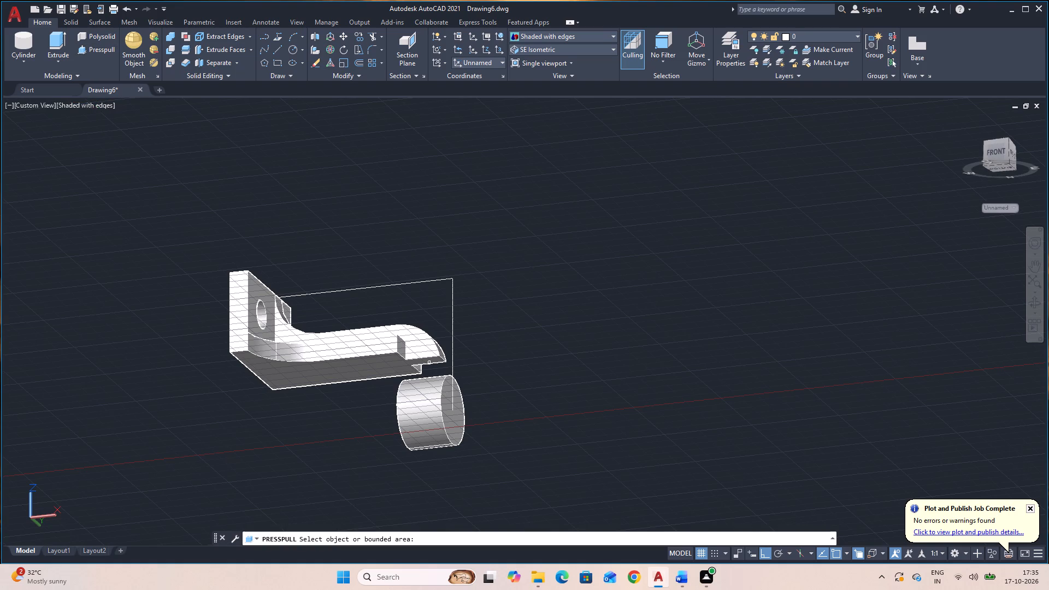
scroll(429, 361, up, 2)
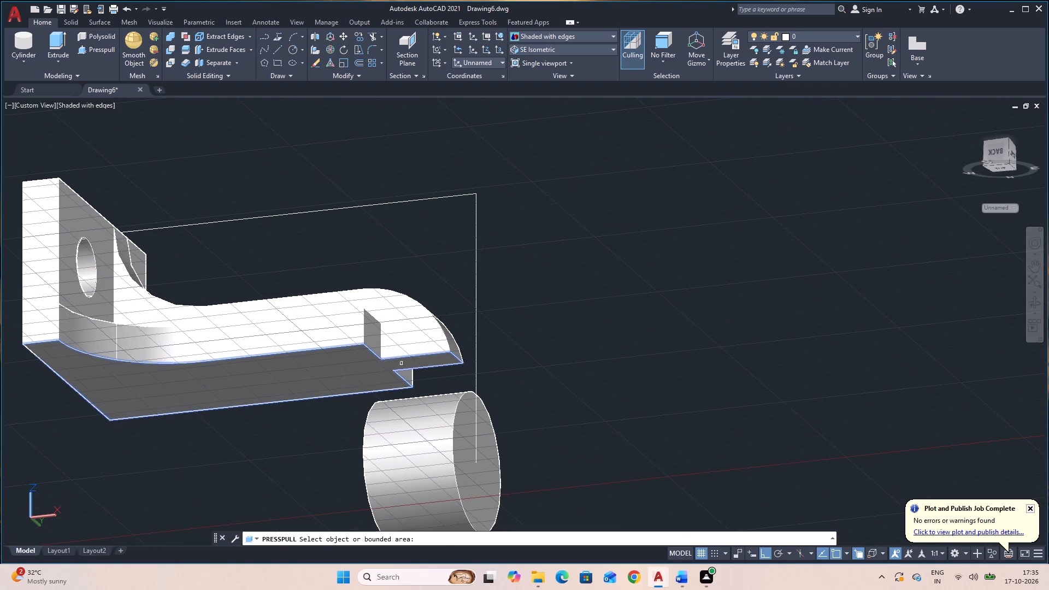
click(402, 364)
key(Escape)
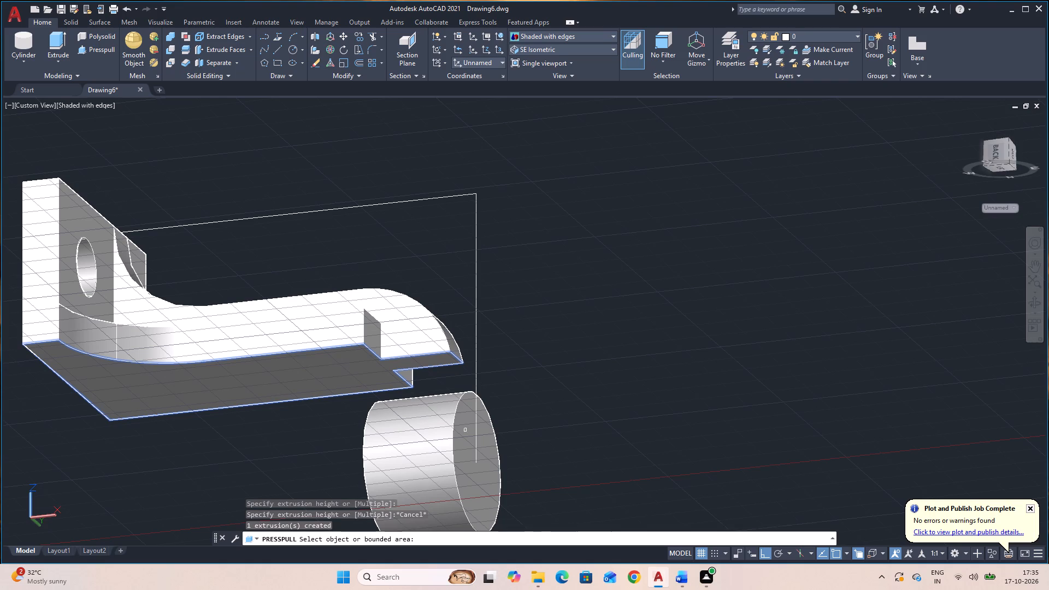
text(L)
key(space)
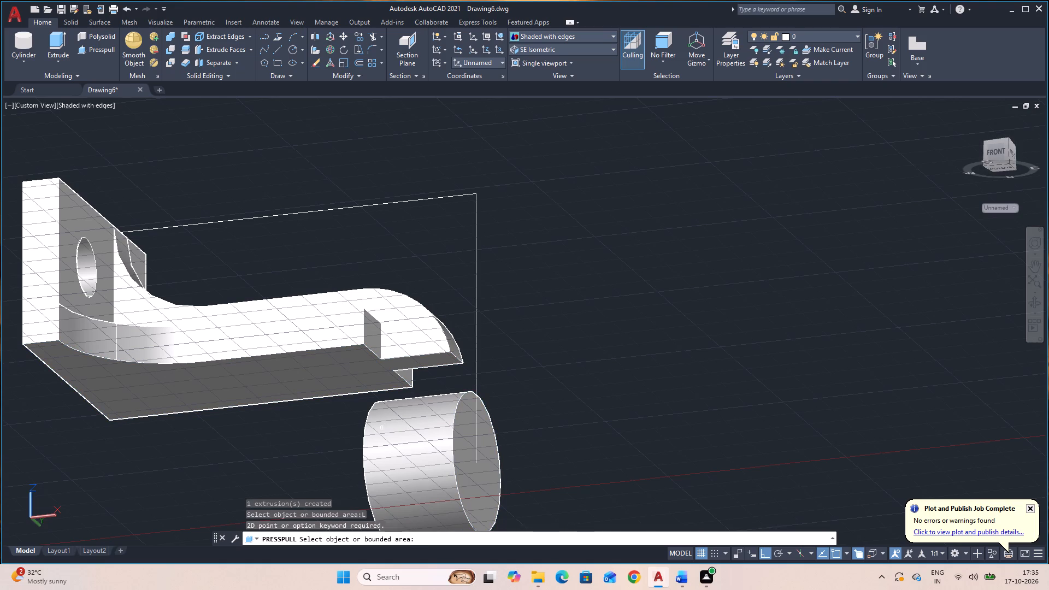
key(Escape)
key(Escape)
Draw a short line across the rib's underside joining the two inner corners of the base's end, separating the tip's bottom face.
text(L)
key(space)
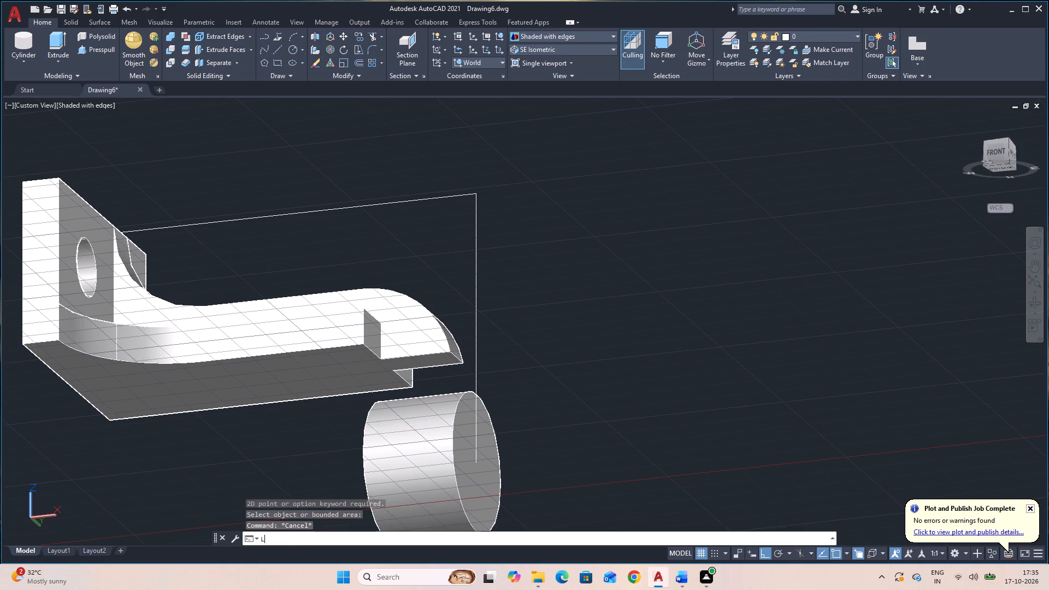
click(379, 362)
click(395, 370)
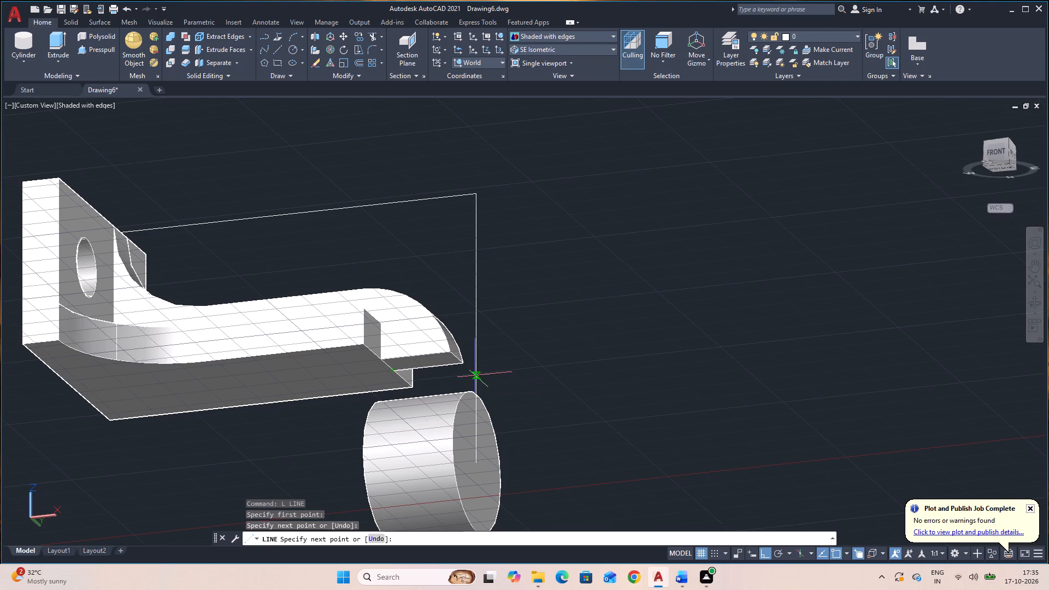
key(Escape)
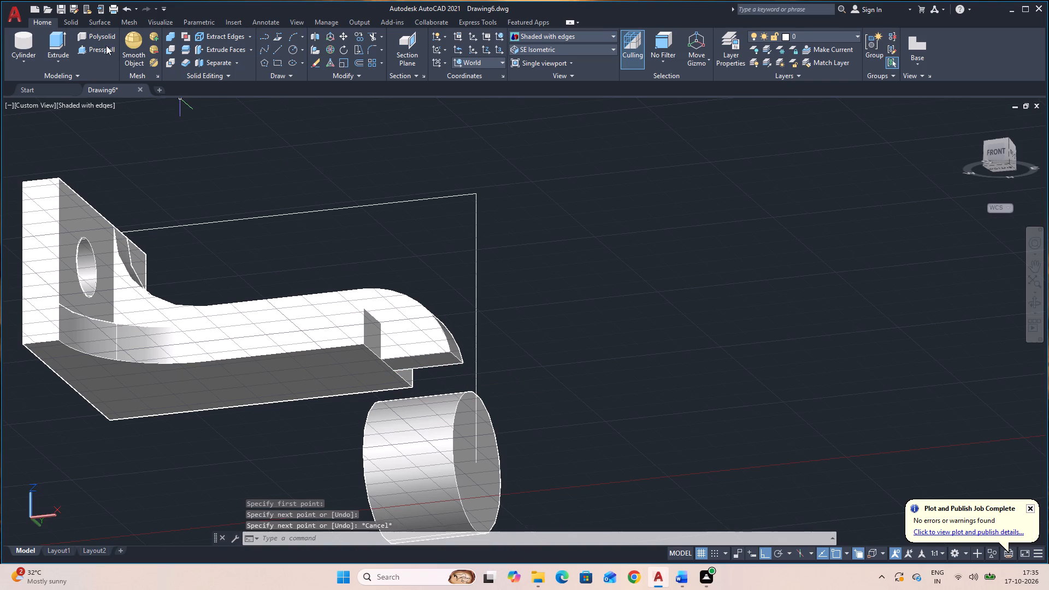
Presspull the underside of the rib tip straight down until it meets the cylinder.
click(107, 48)
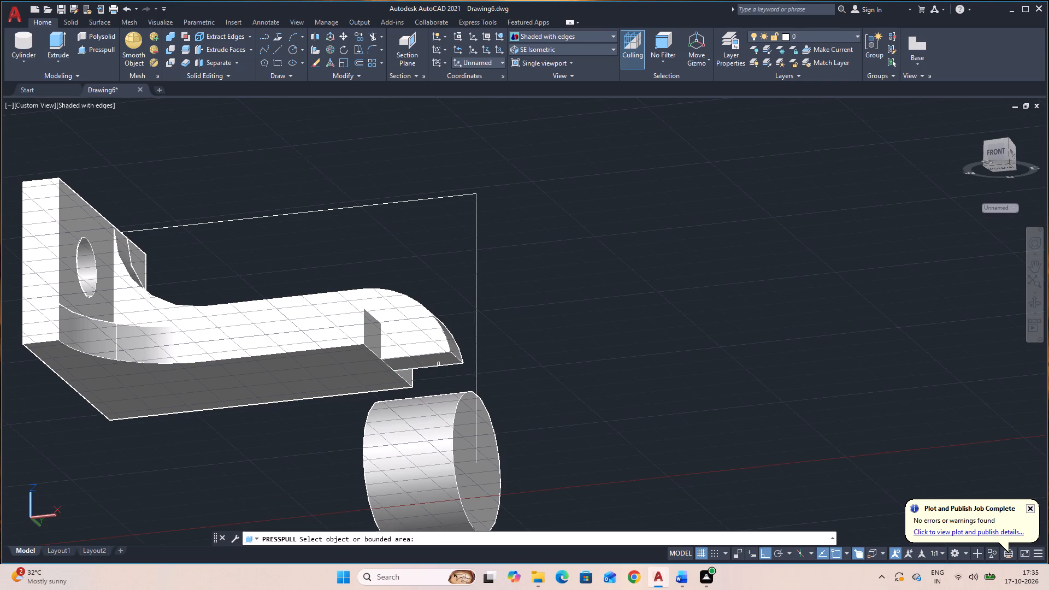
click(438, 361)
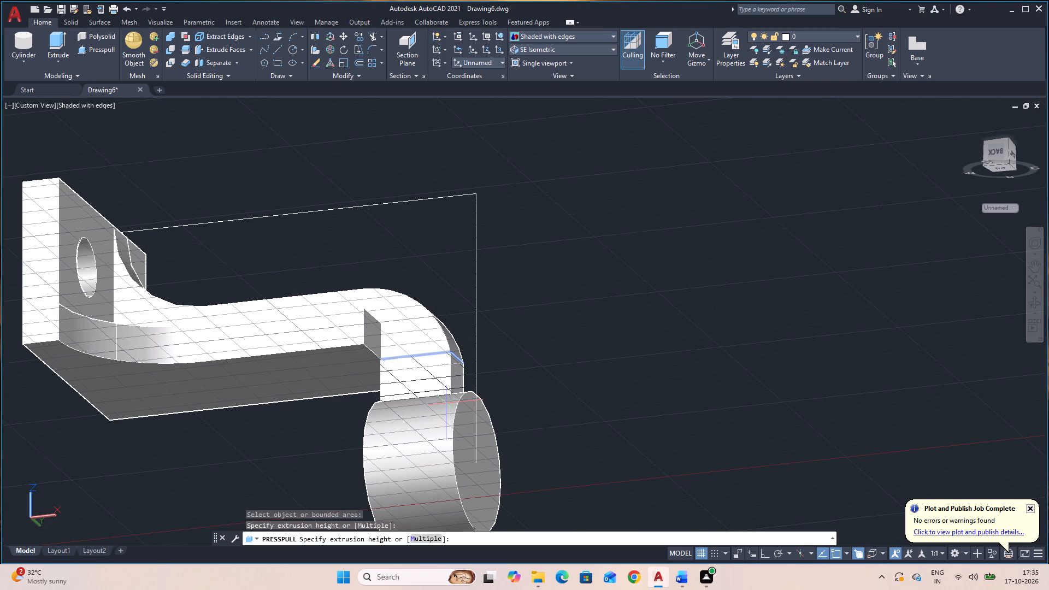
click(446, 405)
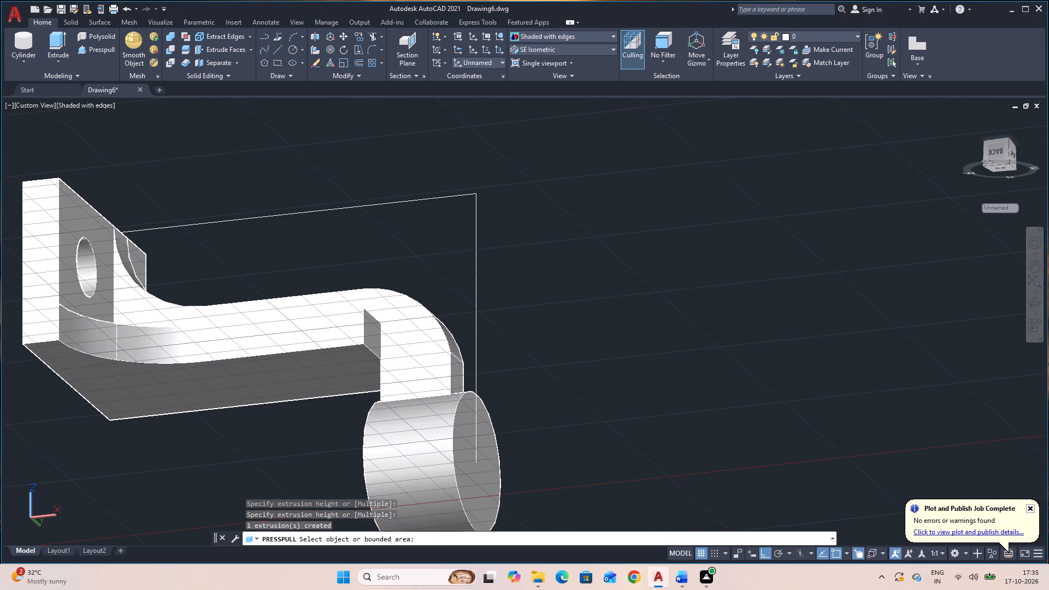
key(Escape)
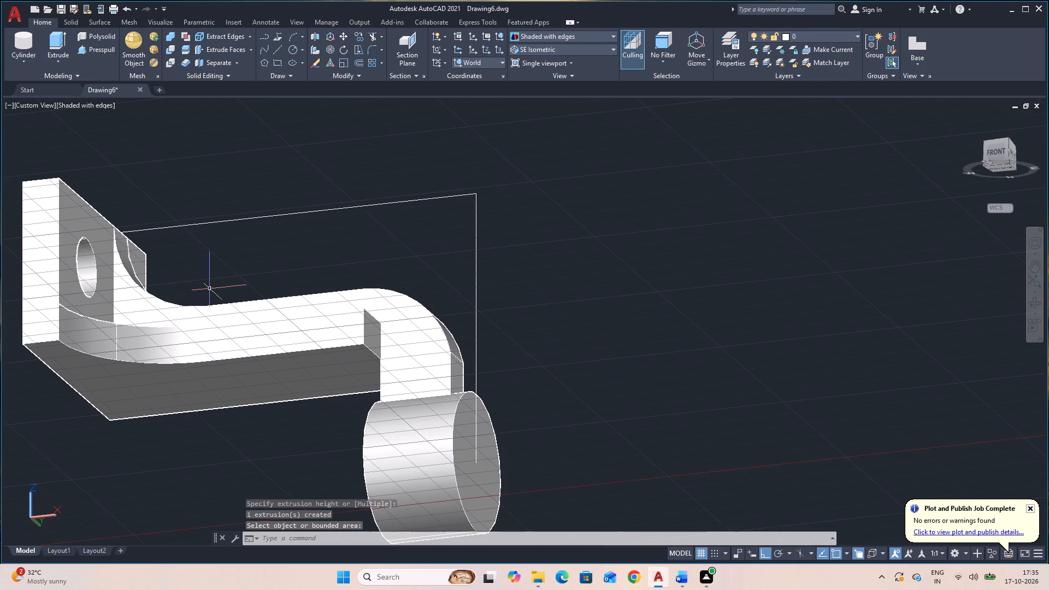
Add a box beside the rib from the base's end corner, its width reaching the rib's side and its length the tip's front.
click(22, 62)
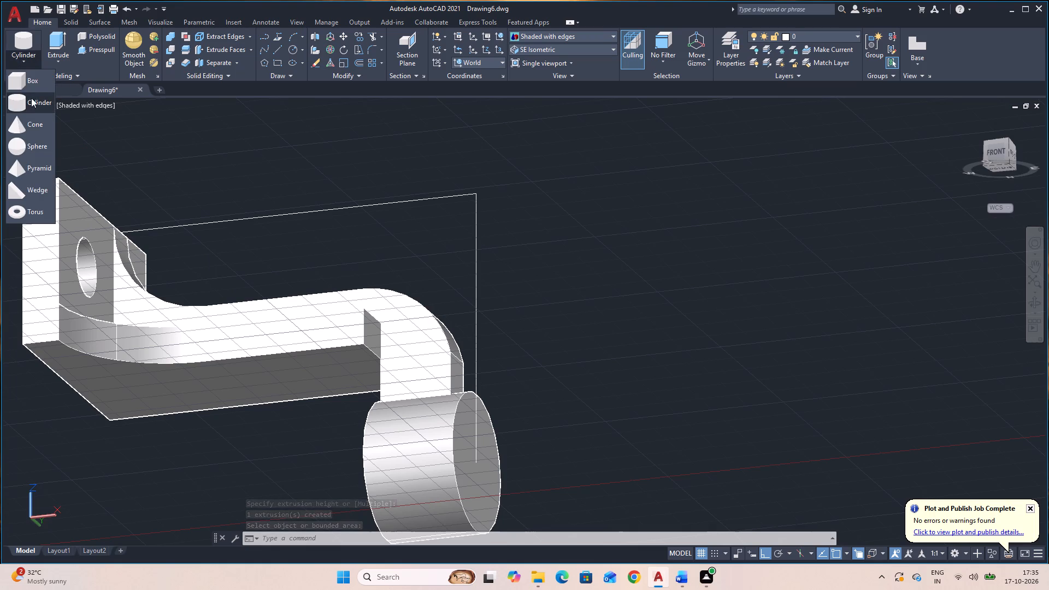
click(28, 81)
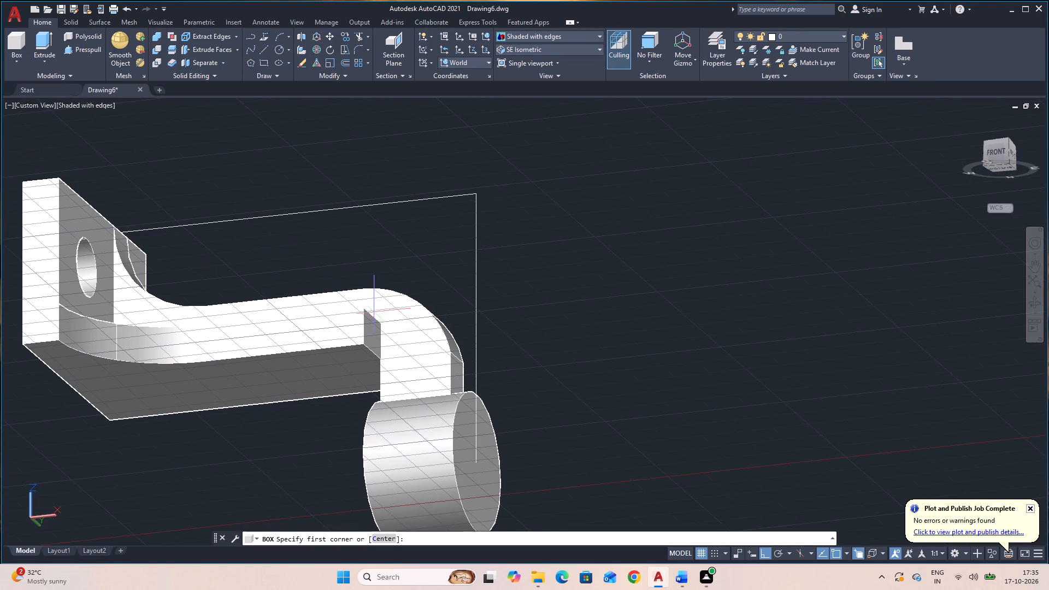
click(364, 311)
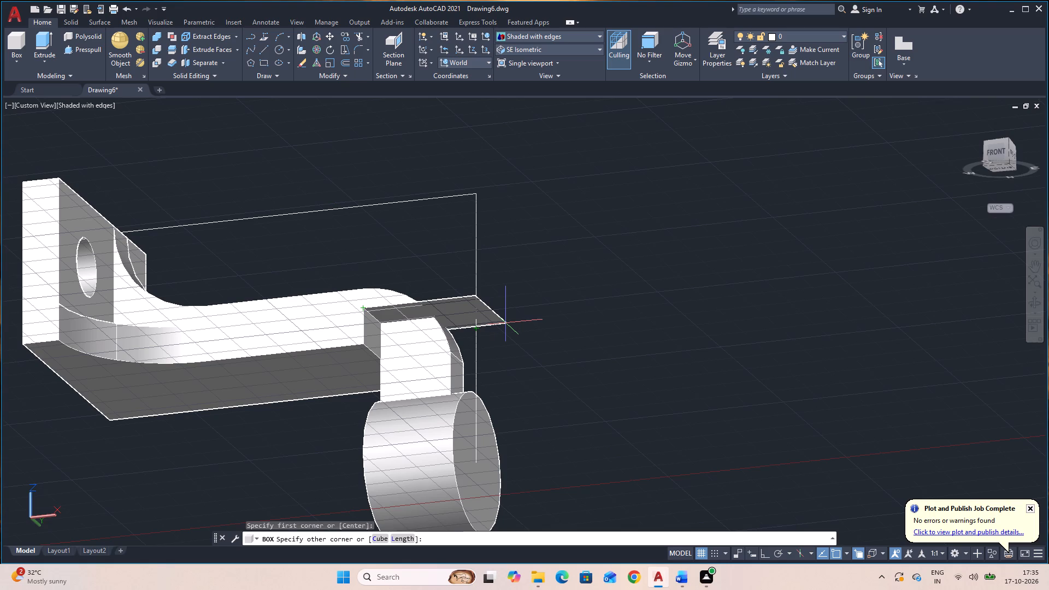
key(l)
key(space)
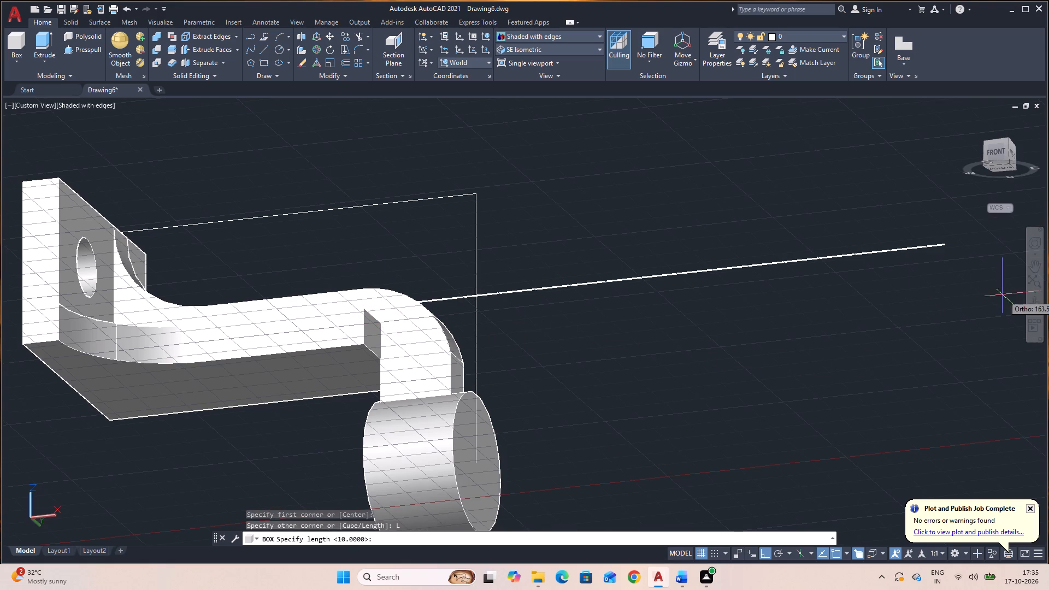
click(1032, 305)
drag(880, 323, 843, 461)
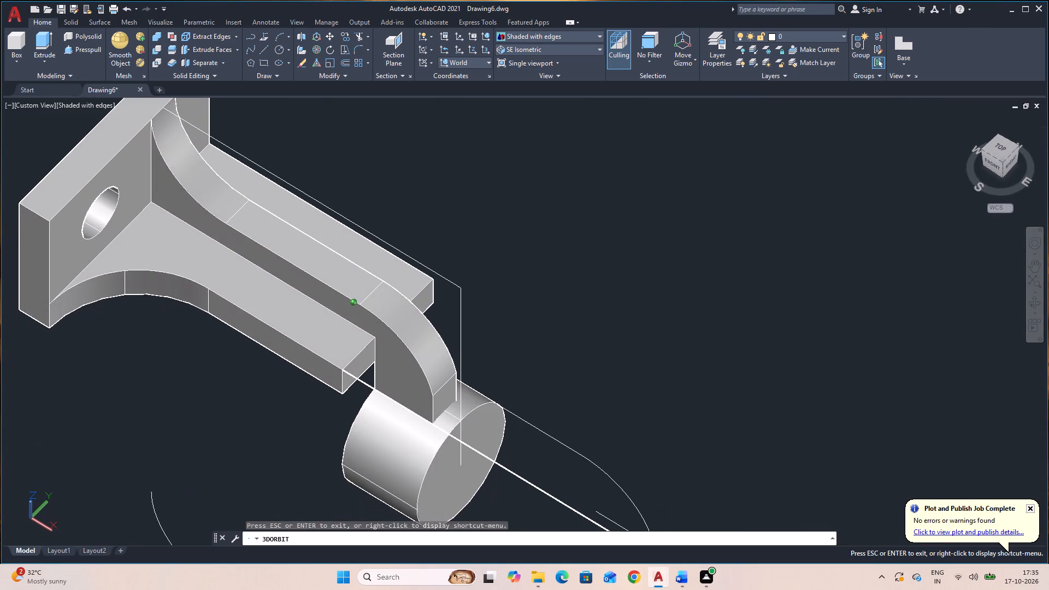
key(Escape)
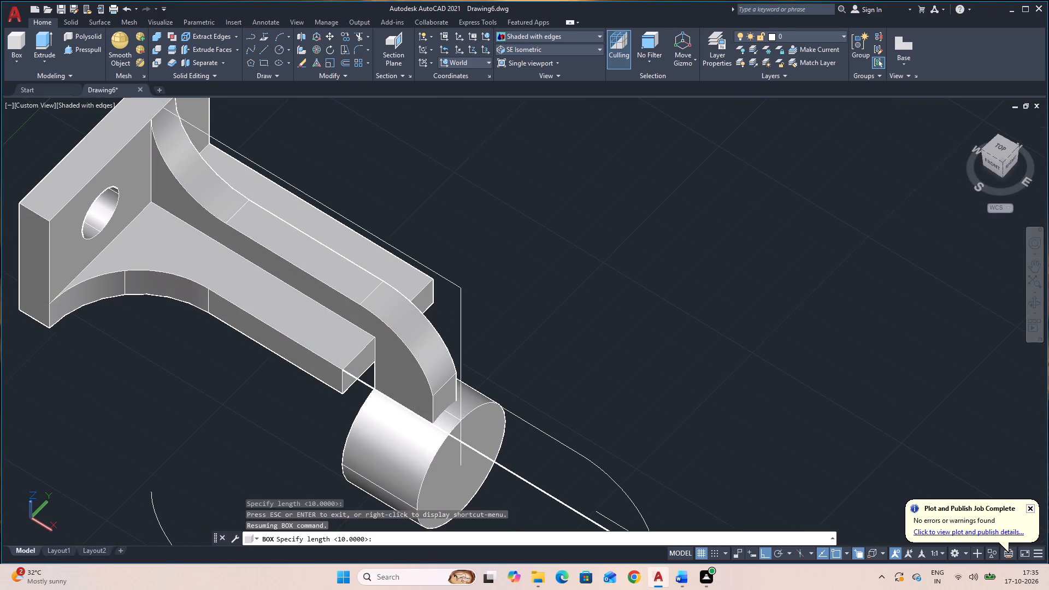
click(377, 335)
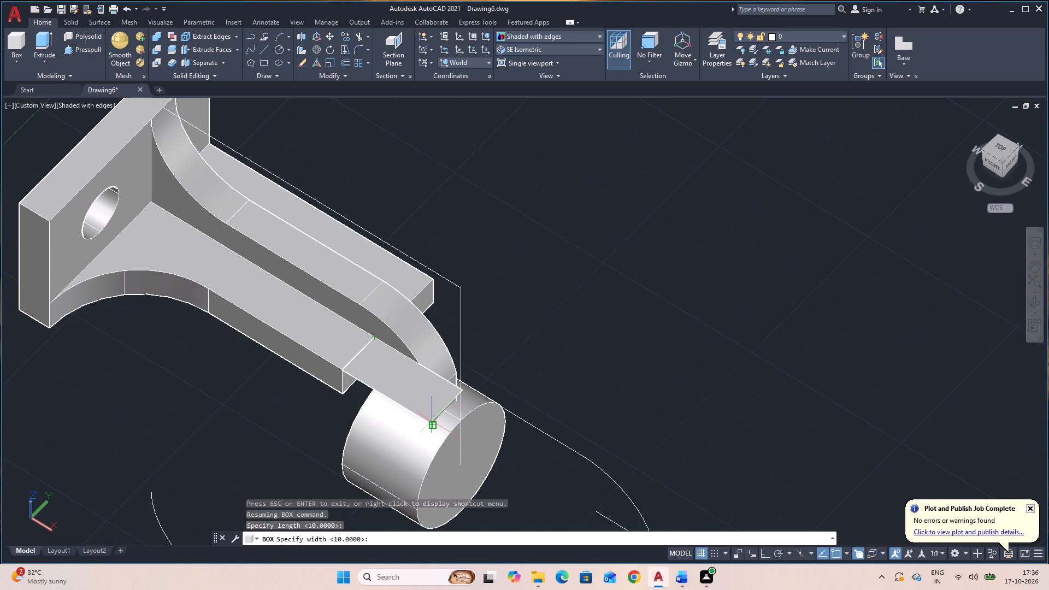
click(432, 422)
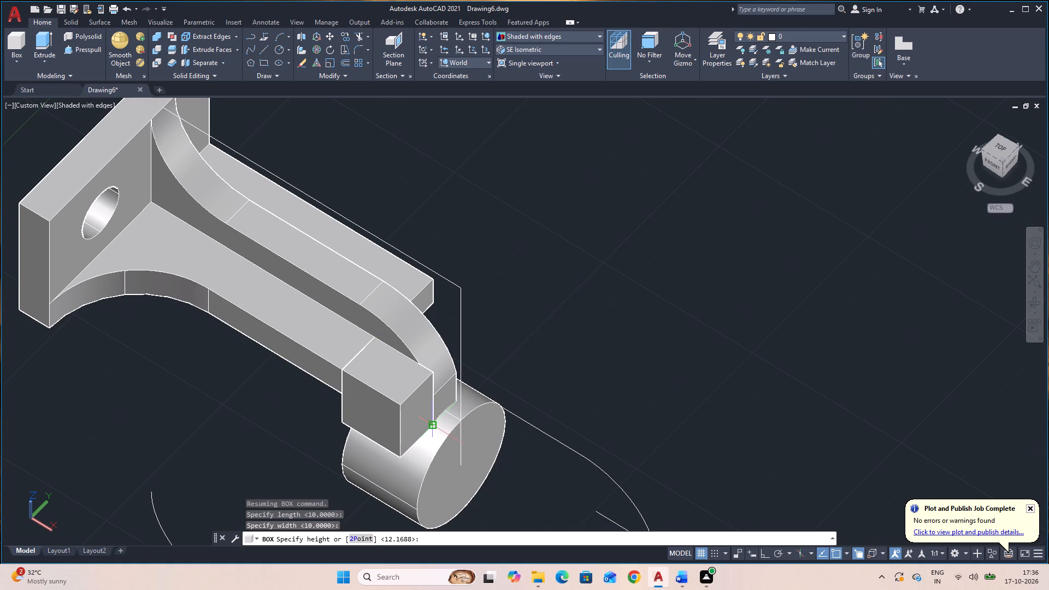
click(435, 424)
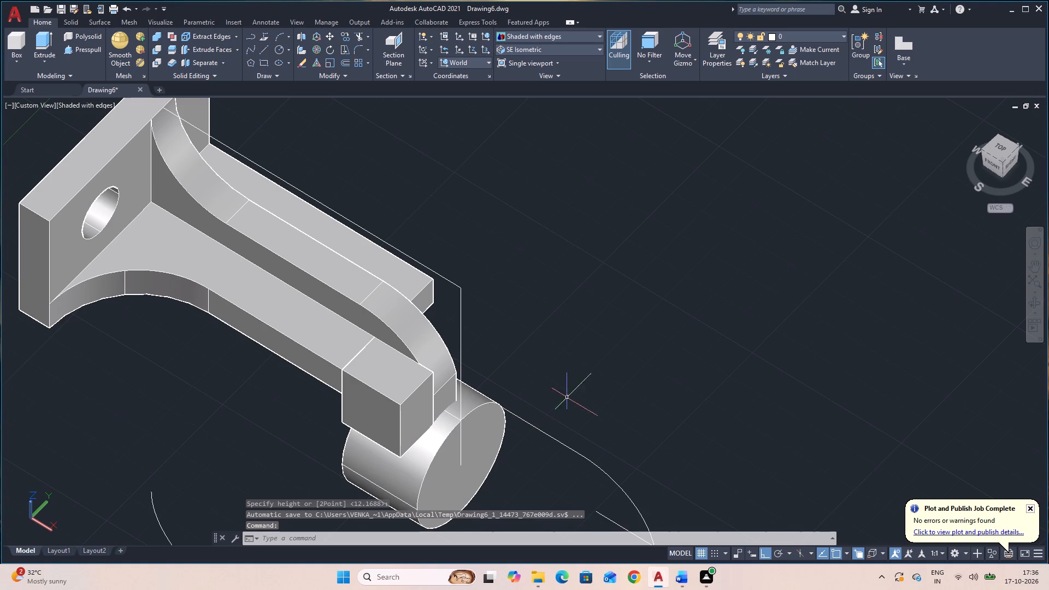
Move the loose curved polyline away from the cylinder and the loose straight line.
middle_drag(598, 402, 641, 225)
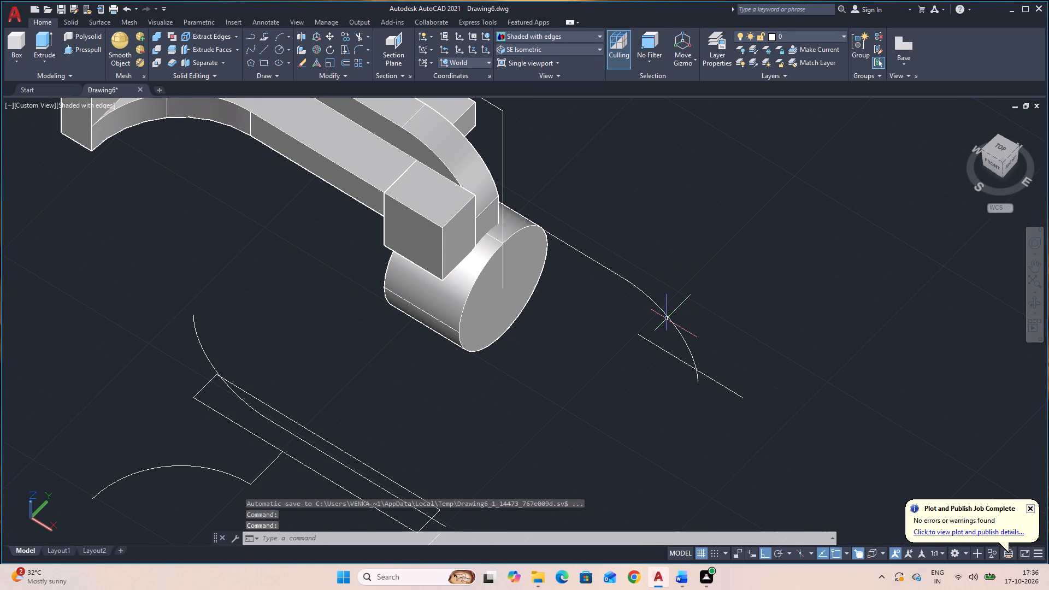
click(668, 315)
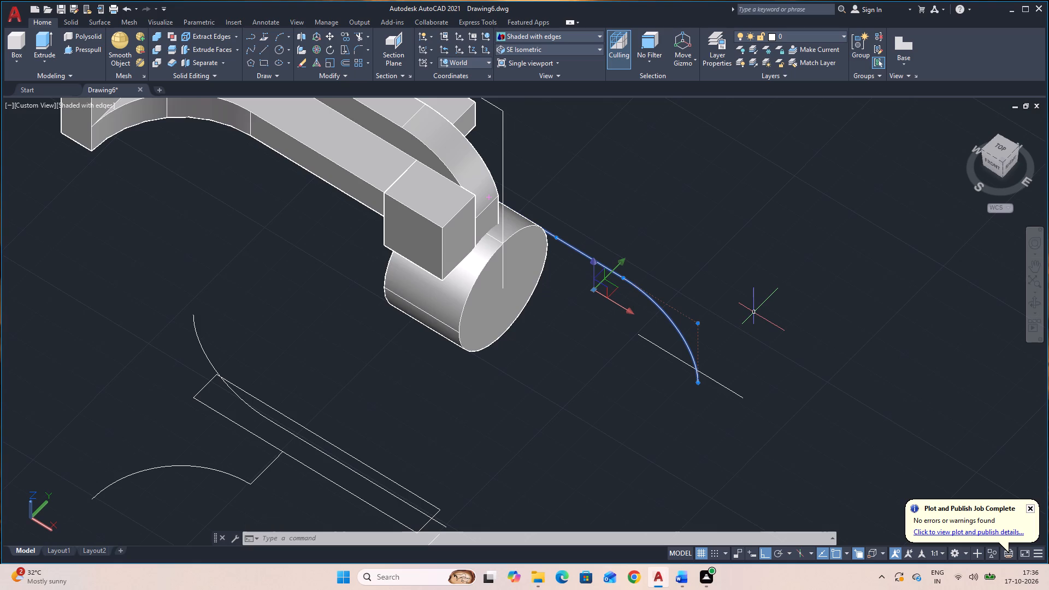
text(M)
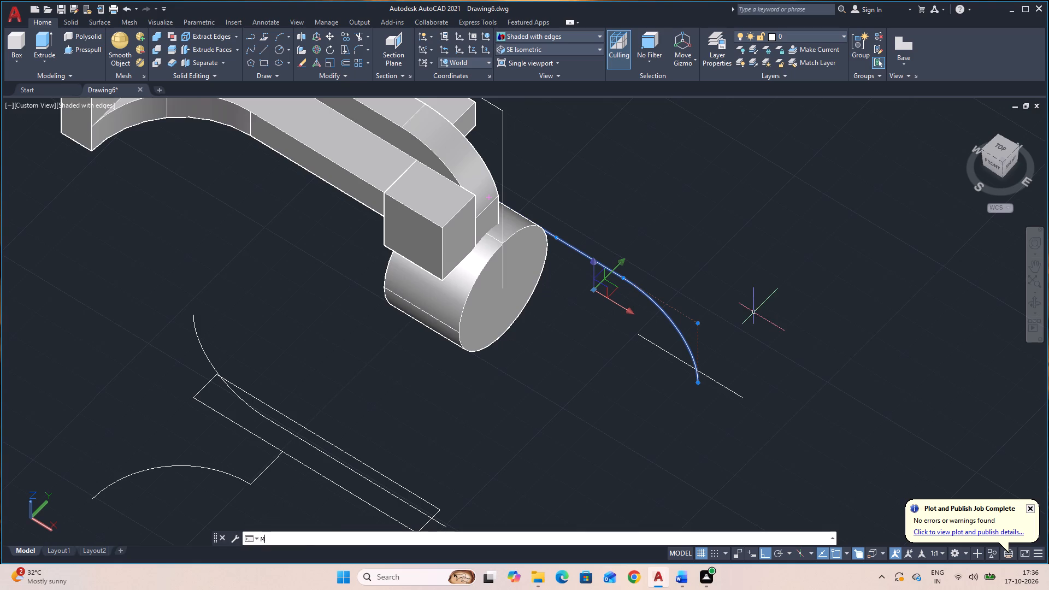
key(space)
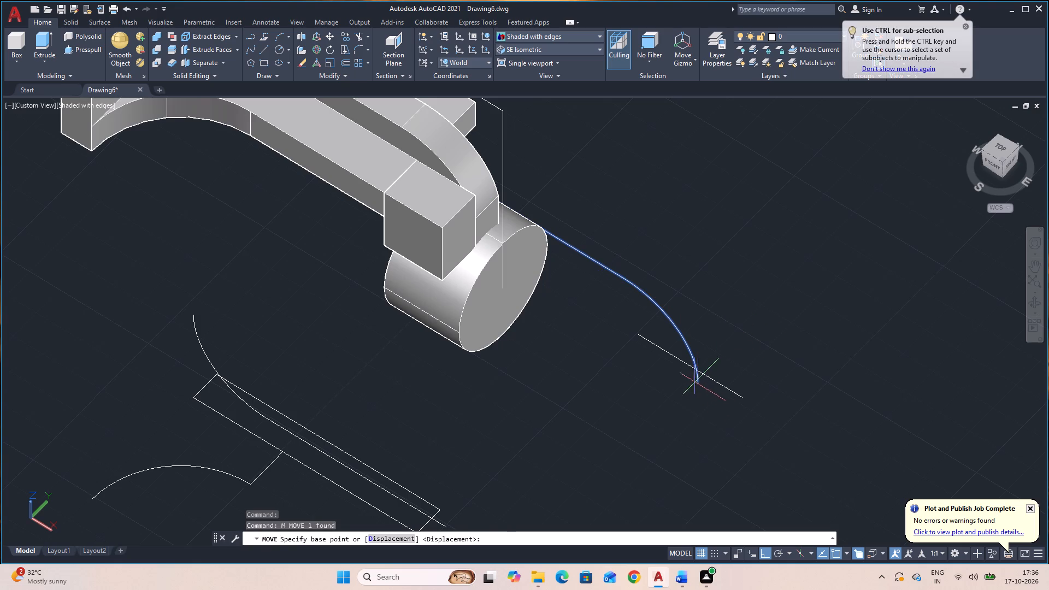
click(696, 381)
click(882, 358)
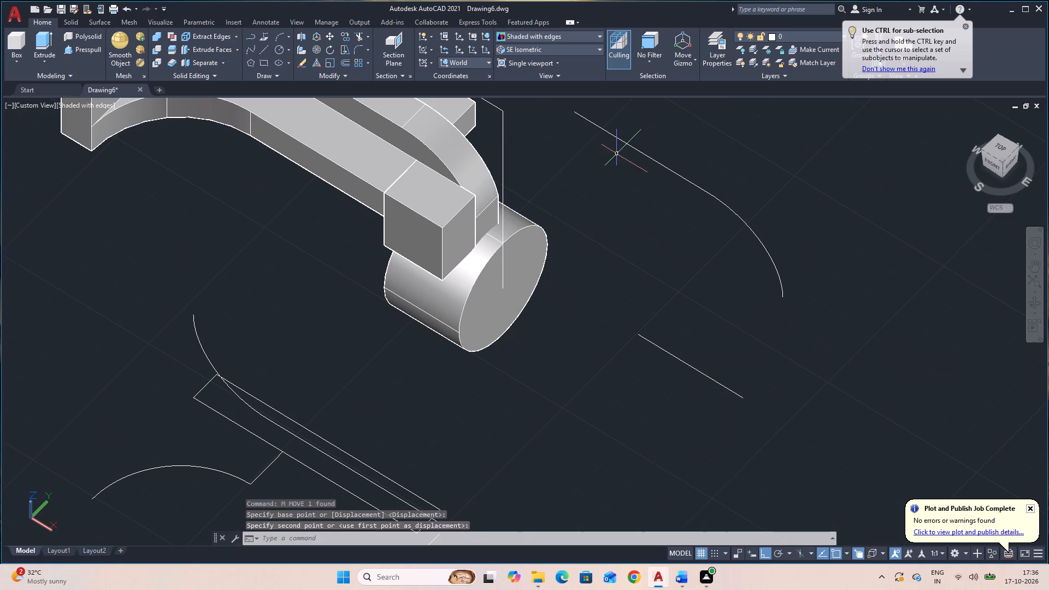
Move the loose curved polyline by its straight end onto the base's top edge, where the radius cut meets the straight side.
click(655, 146)
click(630, 205)
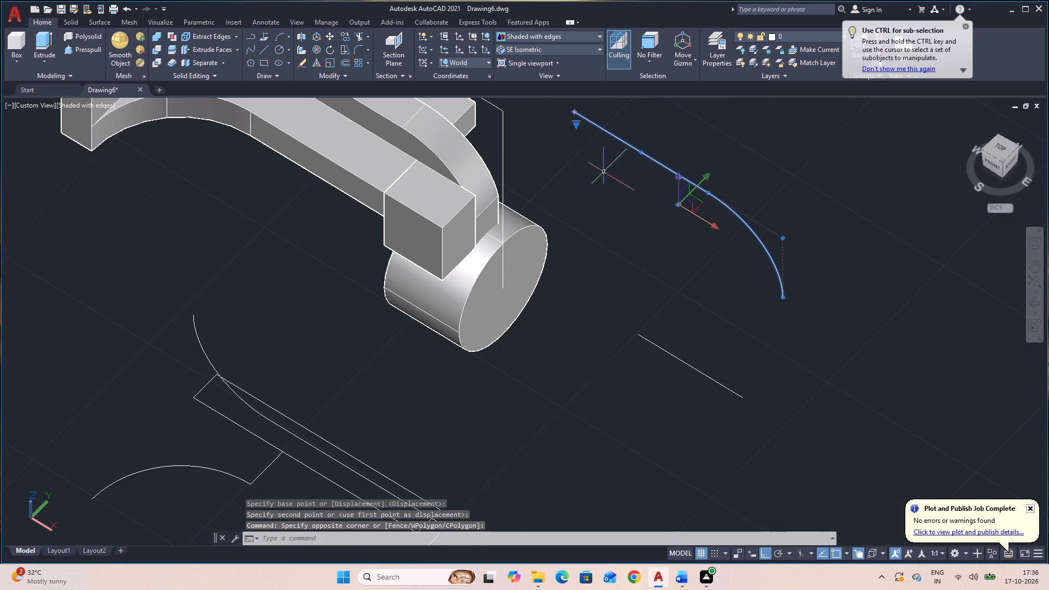
key(m)
key(space)
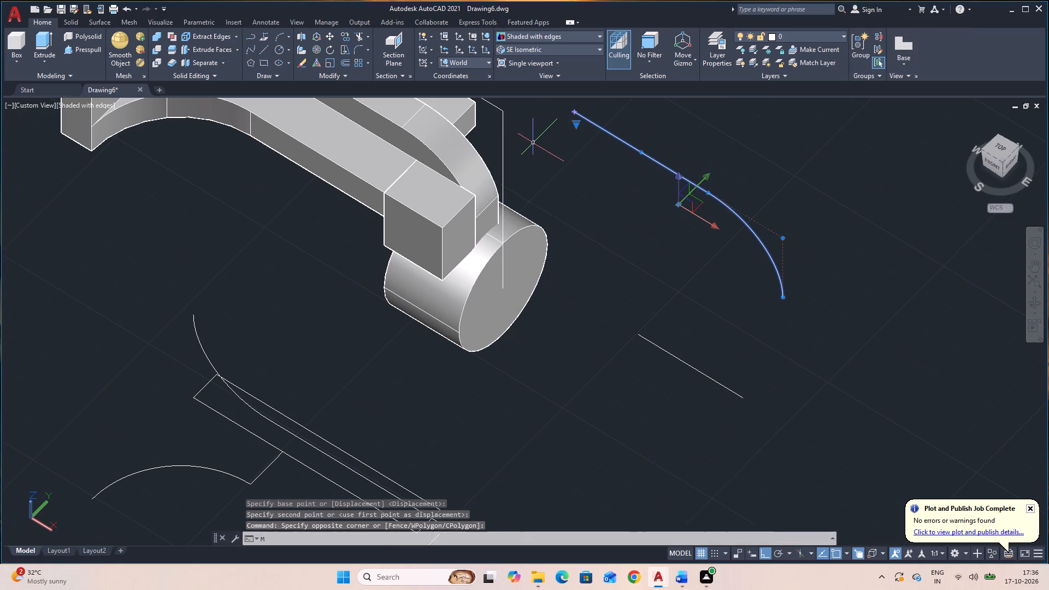
click(574, 114)
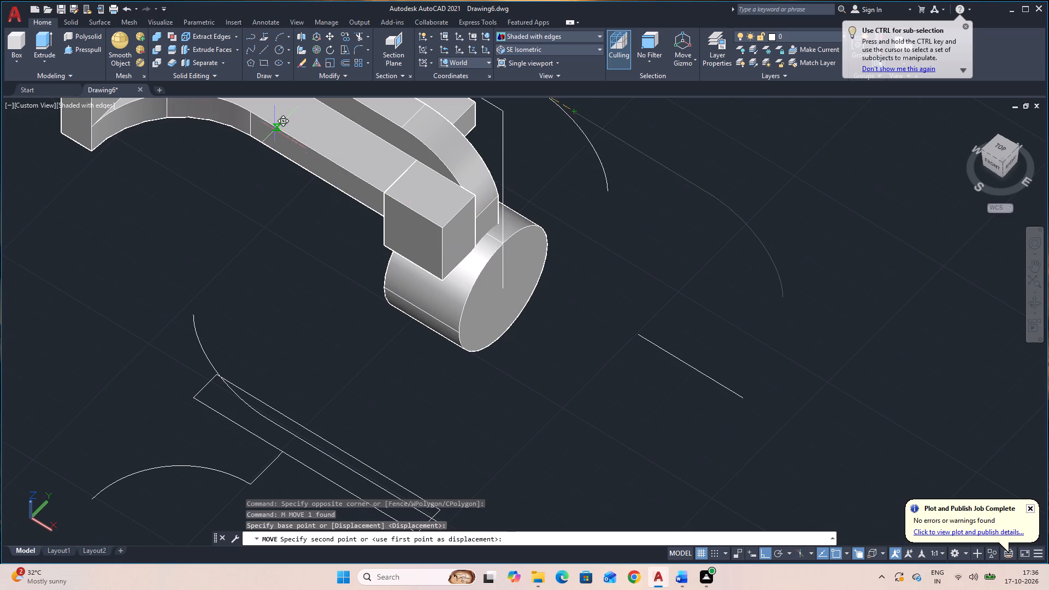
click(253, 110)
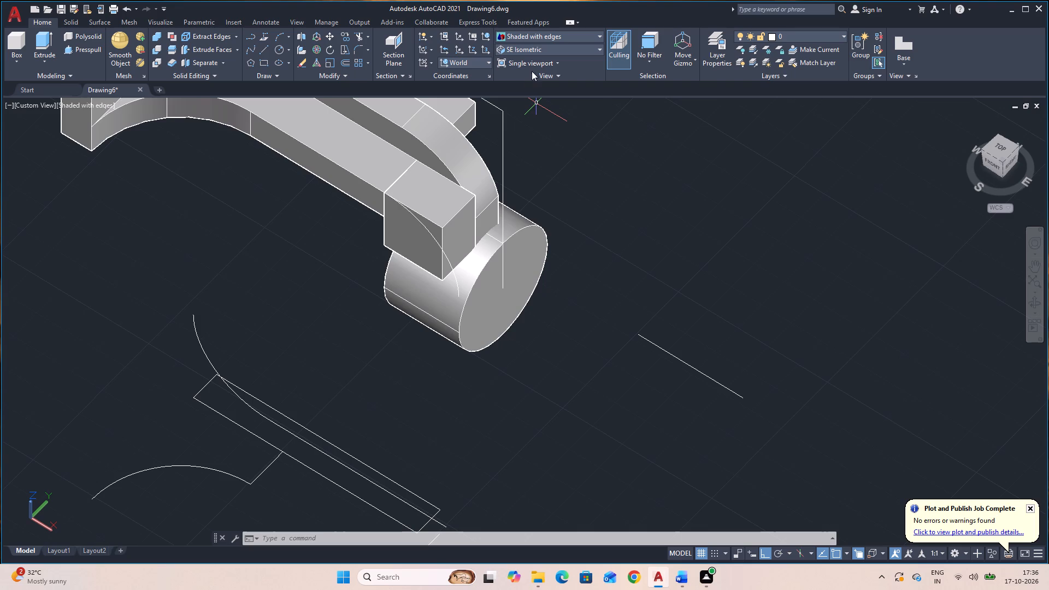
Presspull the area of the added box lying outside the rib's curve away from the rib, cutting the box's corner to the rib's profile.
click(540, 45)
click(554, 134)
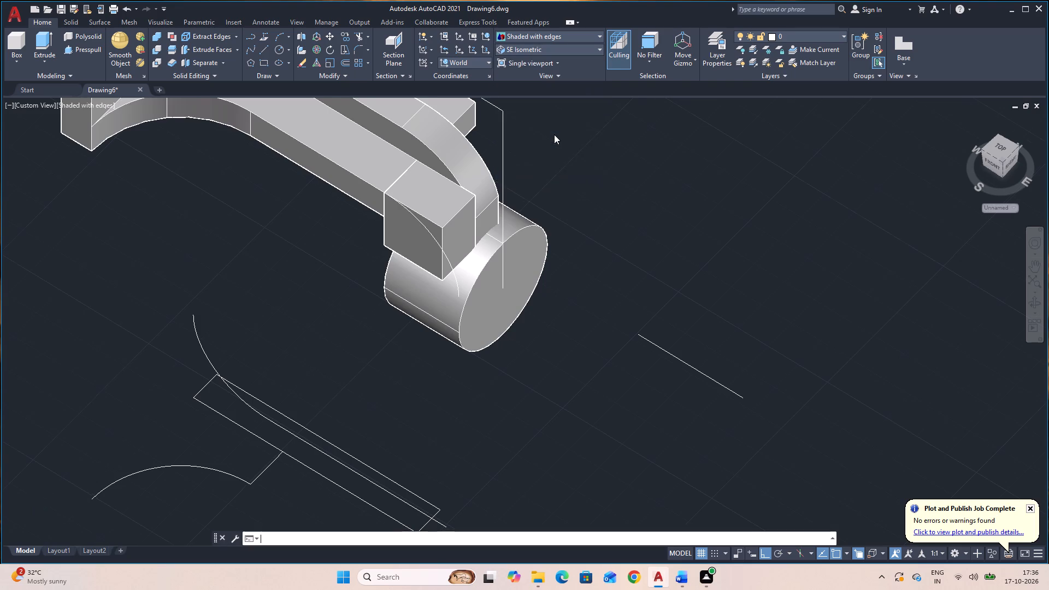
scroll(561, 229, up, 4)
middle_drag(495, 252, 578, 252)
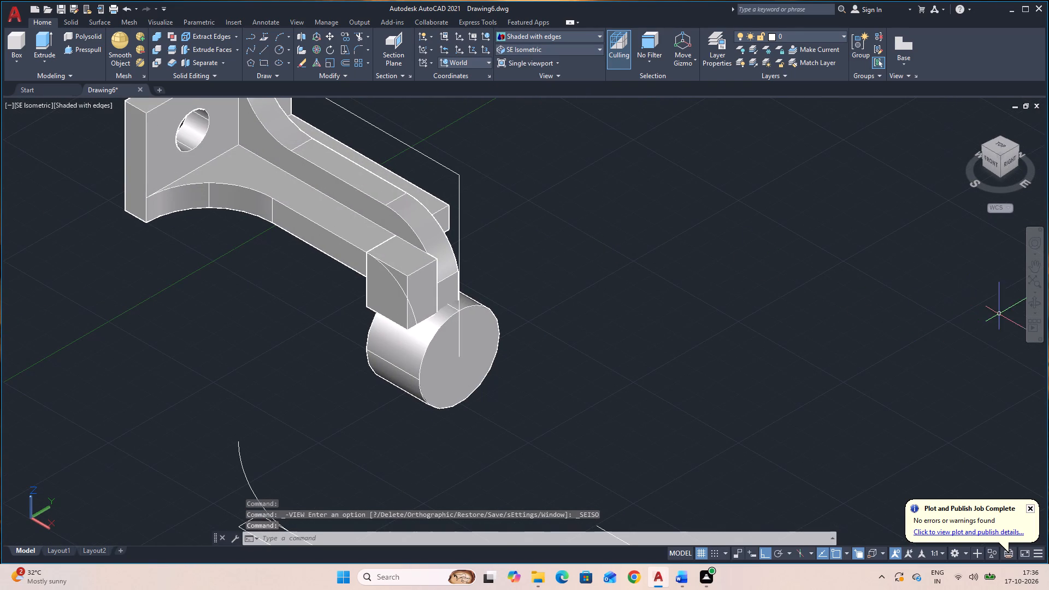
click(1035, 306)
drag(882, 315, 619, 269)
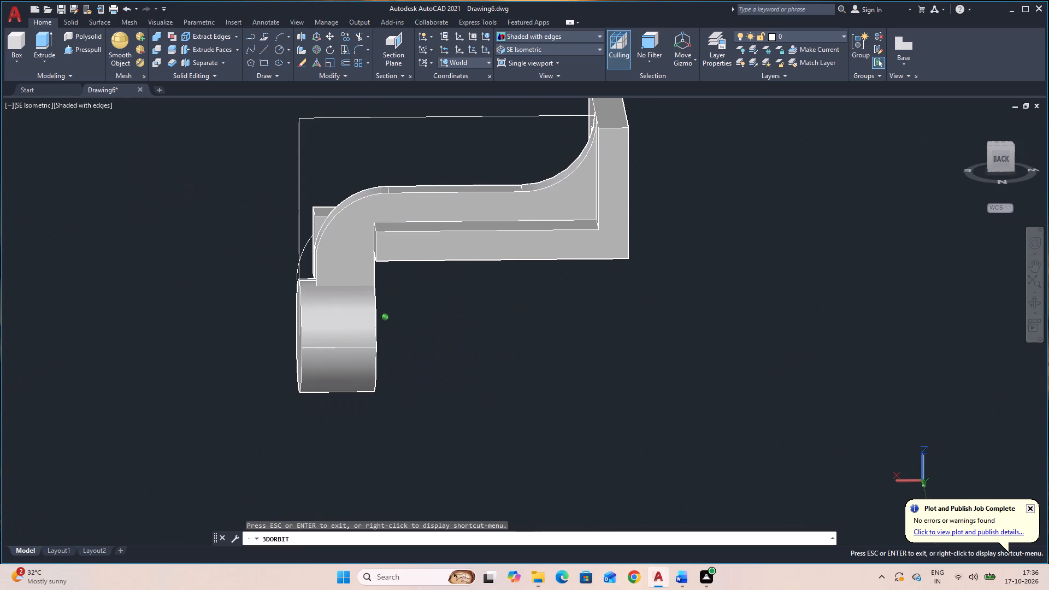
drag(619, 269, 632, 253)
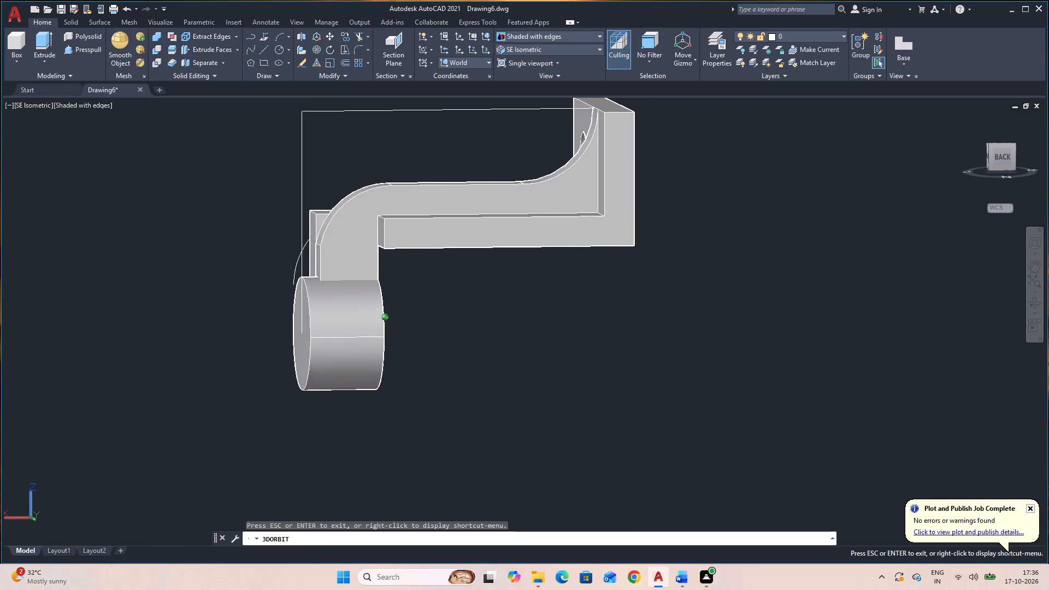
drag(632, 253, 590, 268)
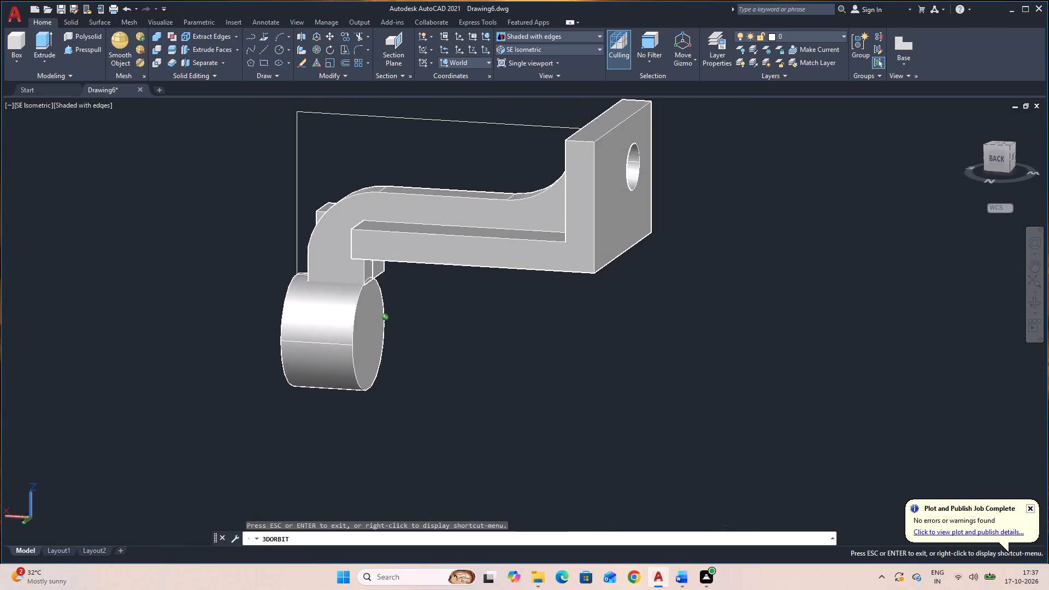
drag(590, 268, 649, 258)
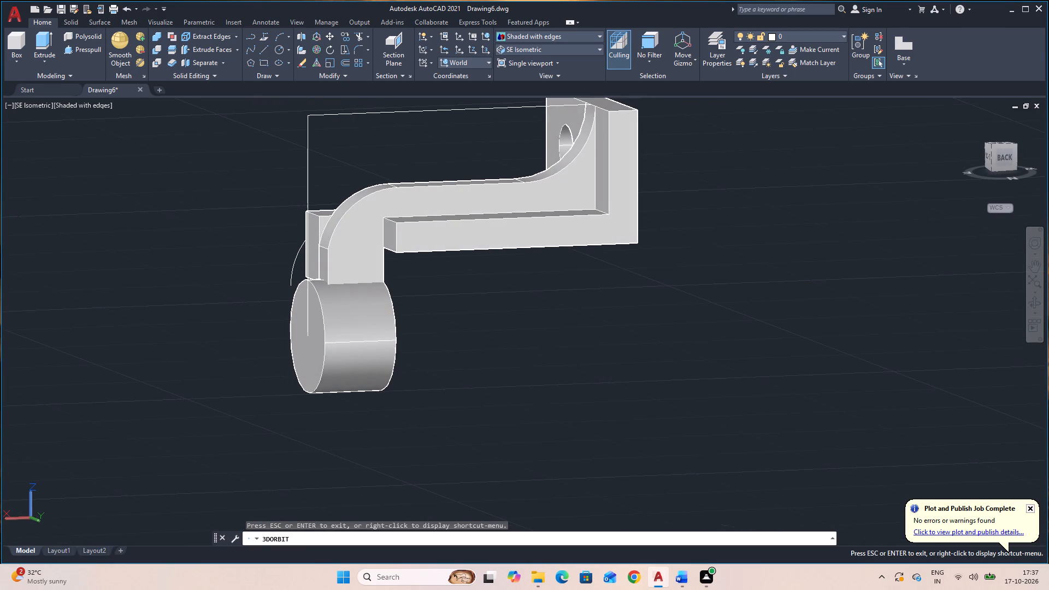
key(Escape)
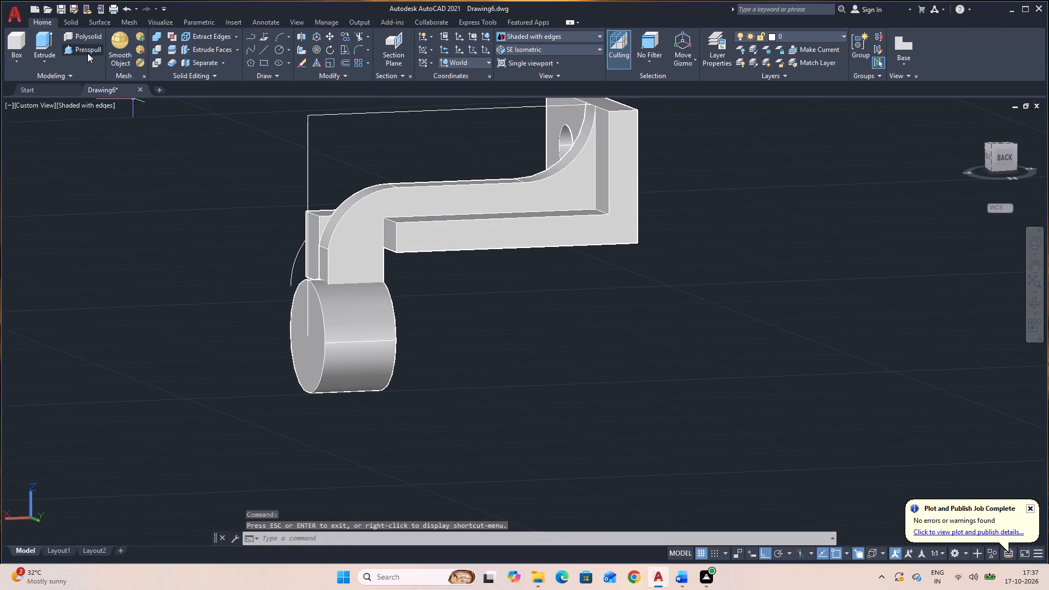
click(86, 50)
scroll(305, 192, up, 2)
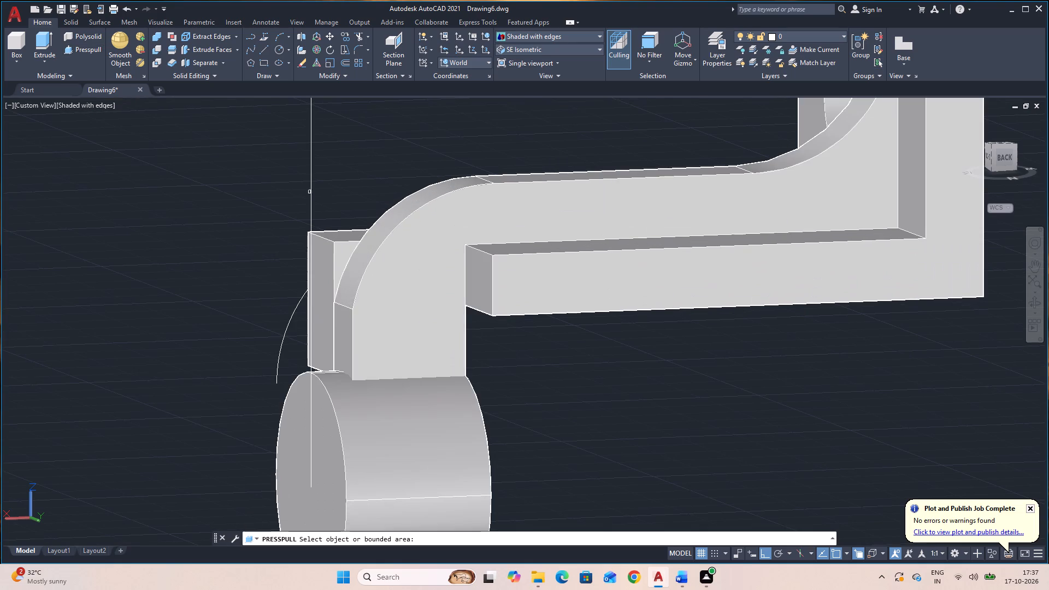
click(343, 260)
click(258, 223)
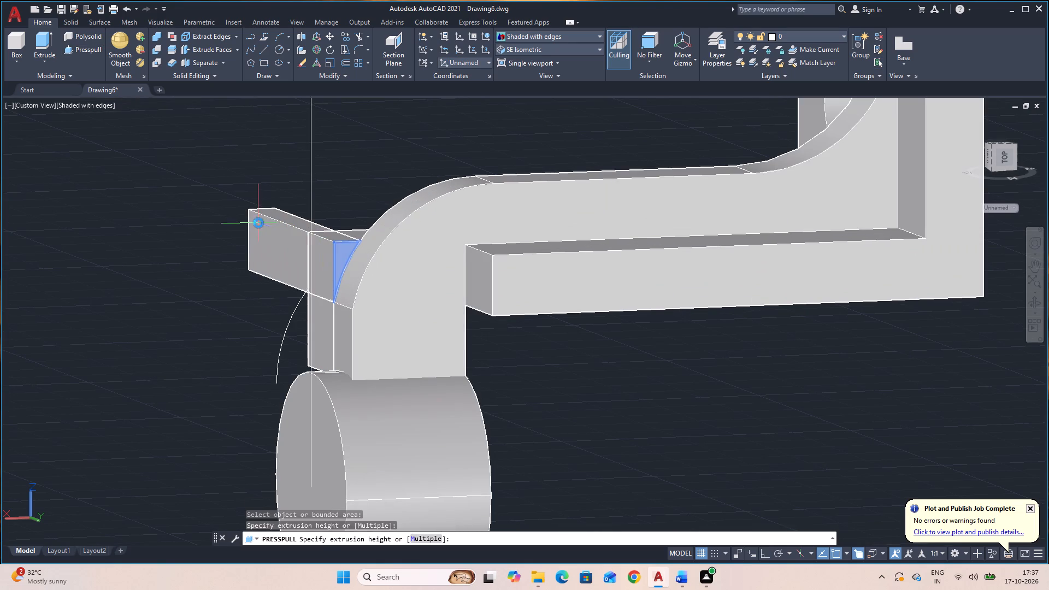
scroll(288, 238, down, 1)
key(Escape)
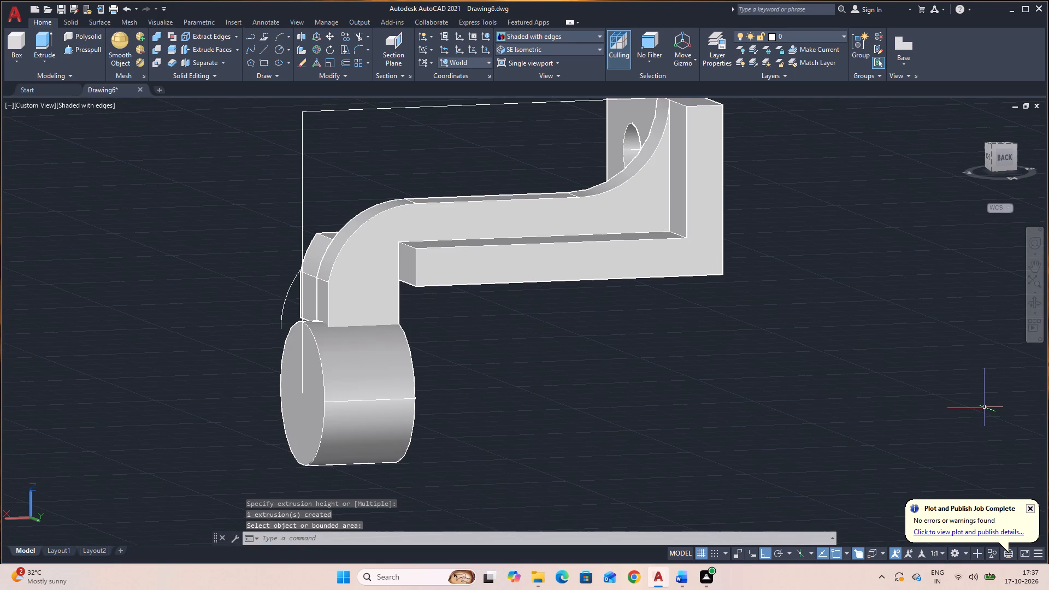
Examine the loose curve against the side box's rounded end, including where the curve crosses the box's front edge.
click(1034, 301)
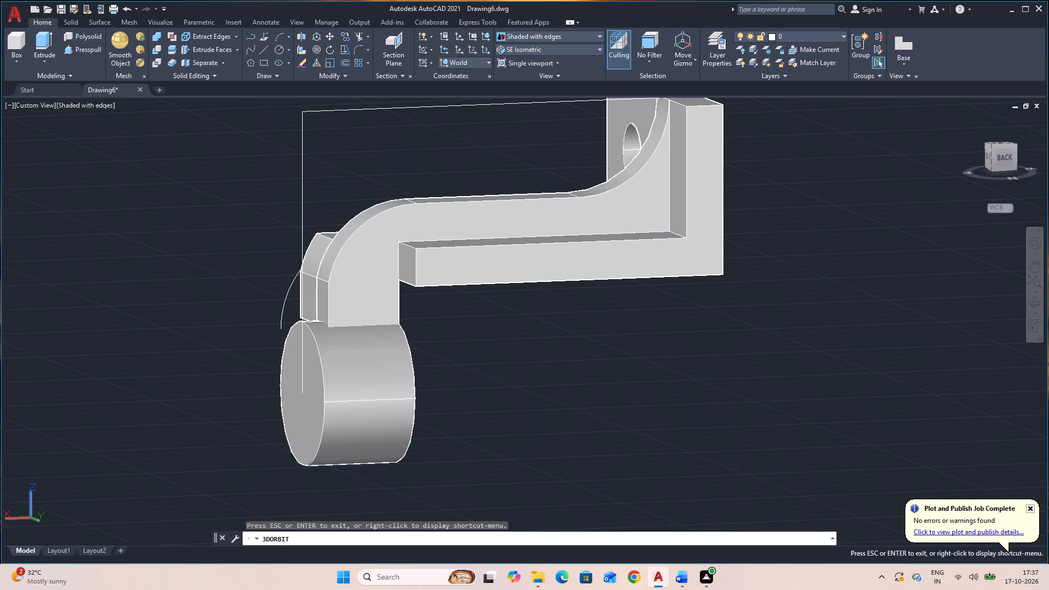
drag(808, 425, 913, 462)
drag(750, 462, 877, 443)
drag(766, 446, 850, 457)
drag(795, 444, 800, 444)
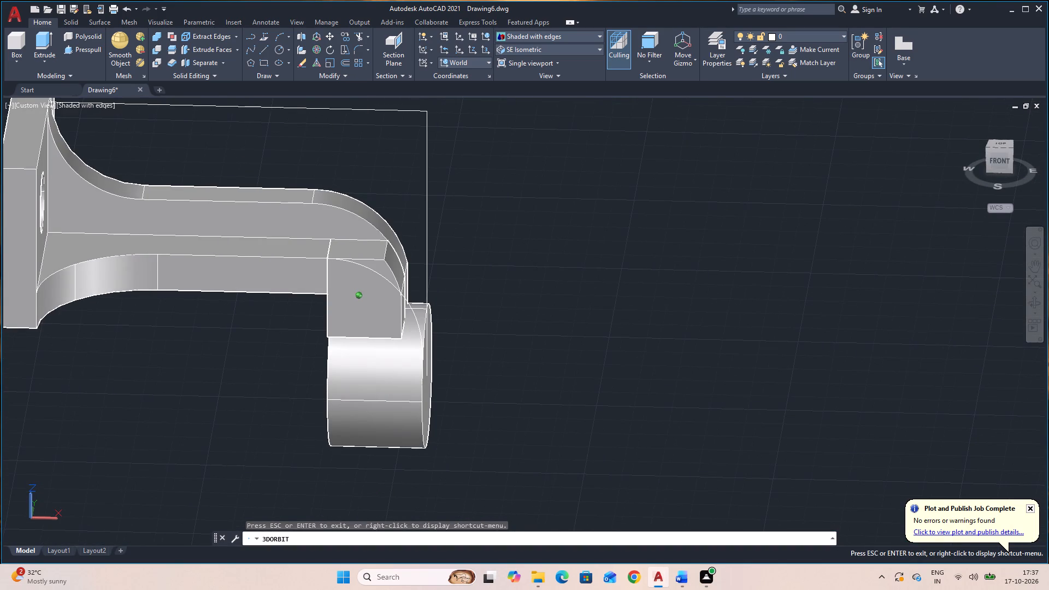
drag(800, 444, 800, 444)
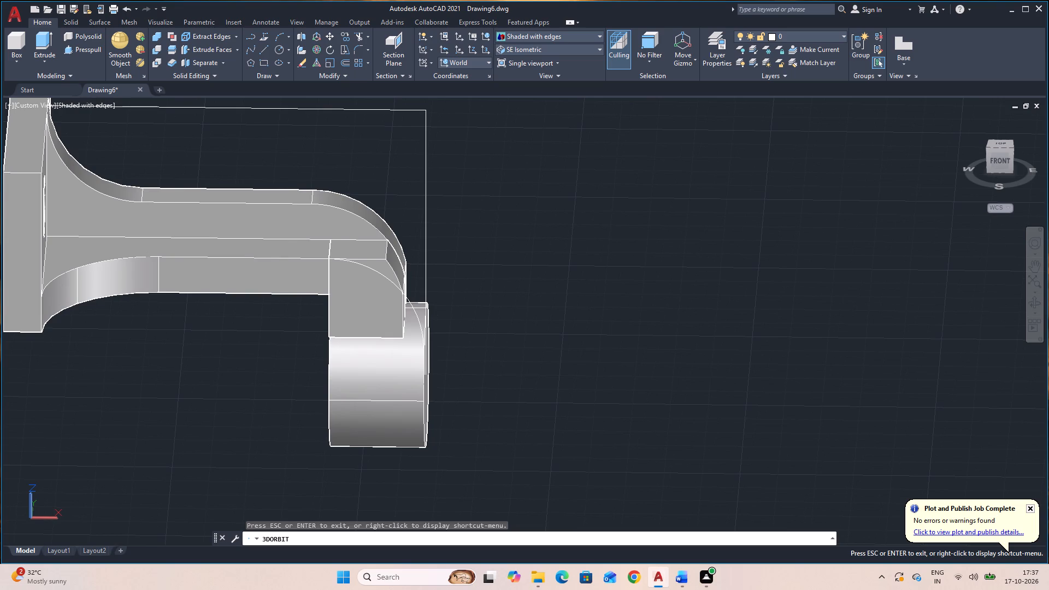
key(Escape)
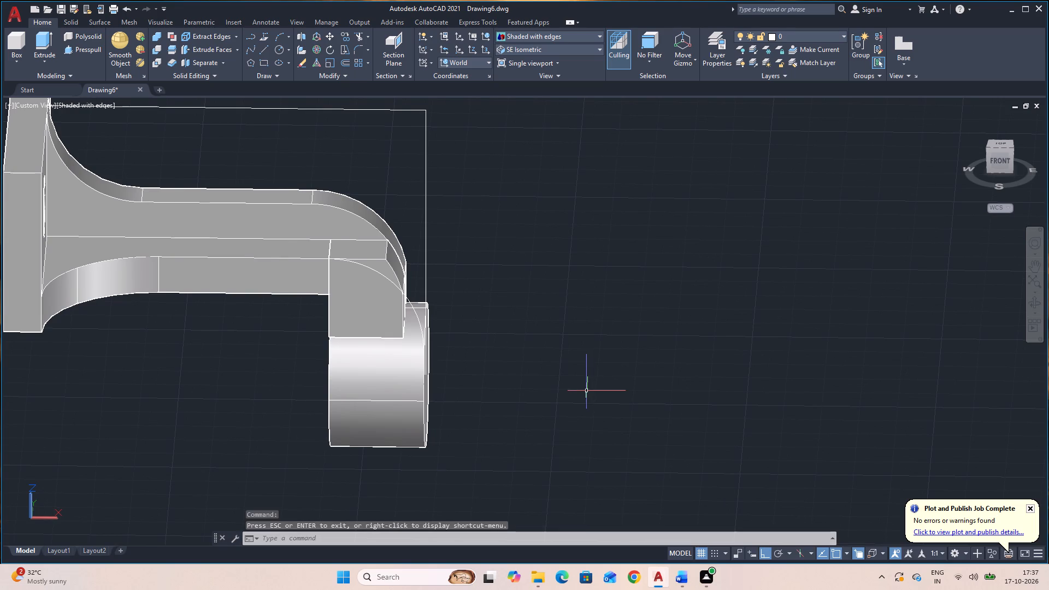
click(87, 48)
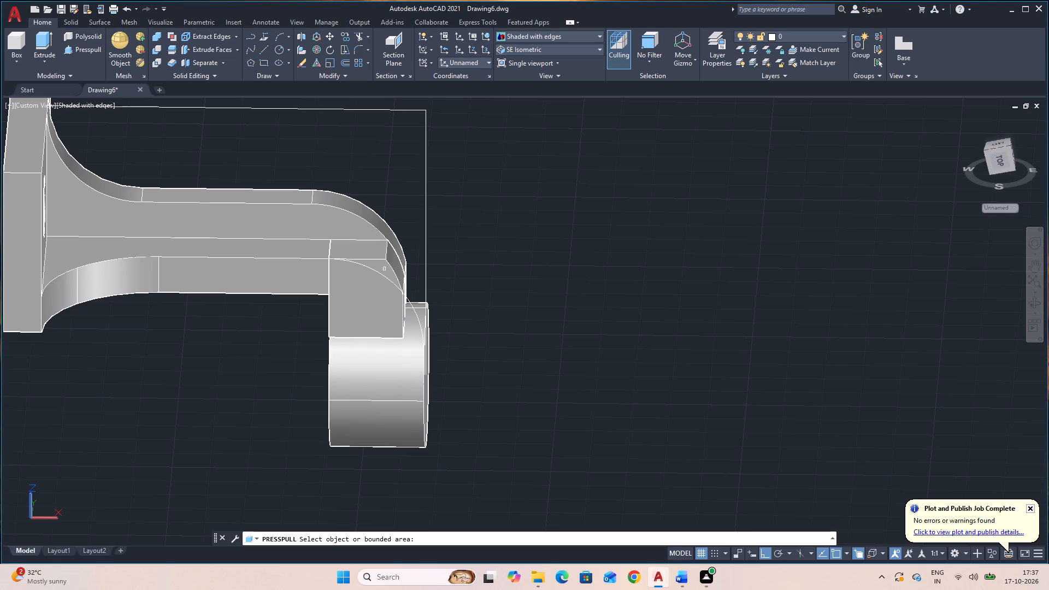
scroll(384, 269, up, 1)
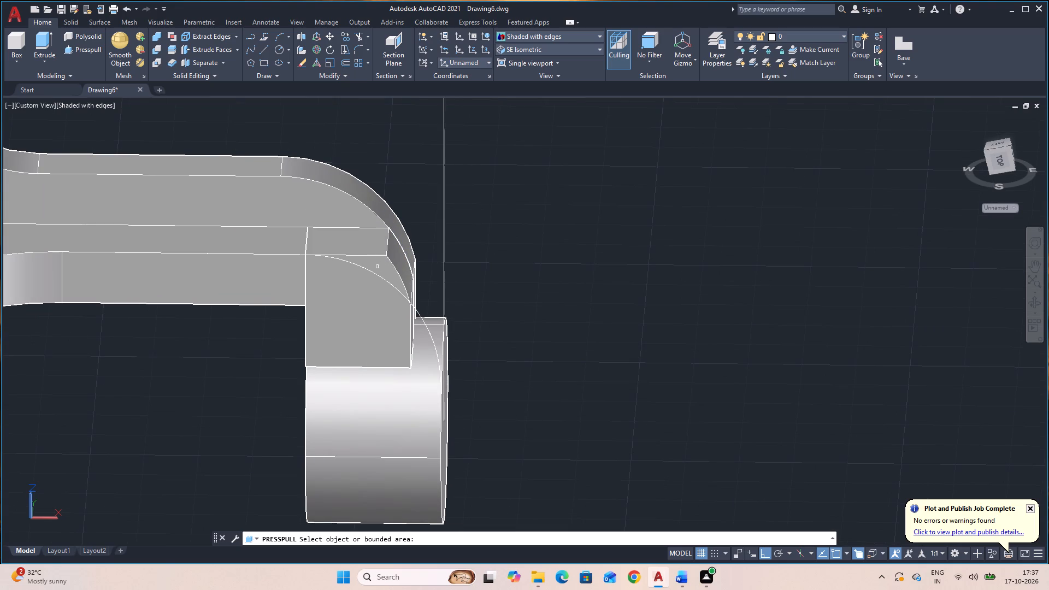
scroll(378, 267, up, 3)
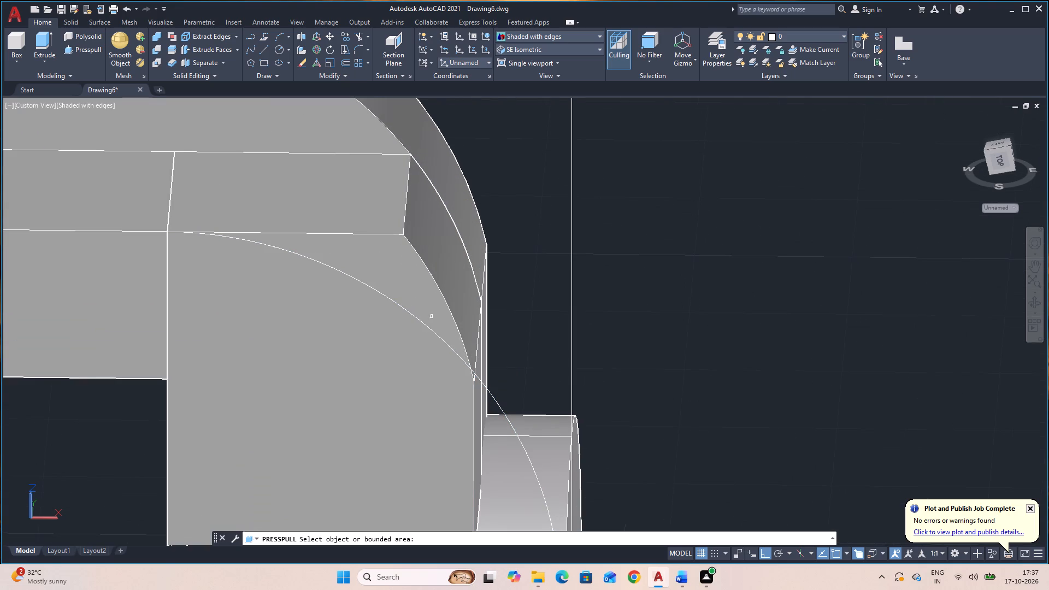
click(1033, 302)
drag(834, 337, 721, 358)
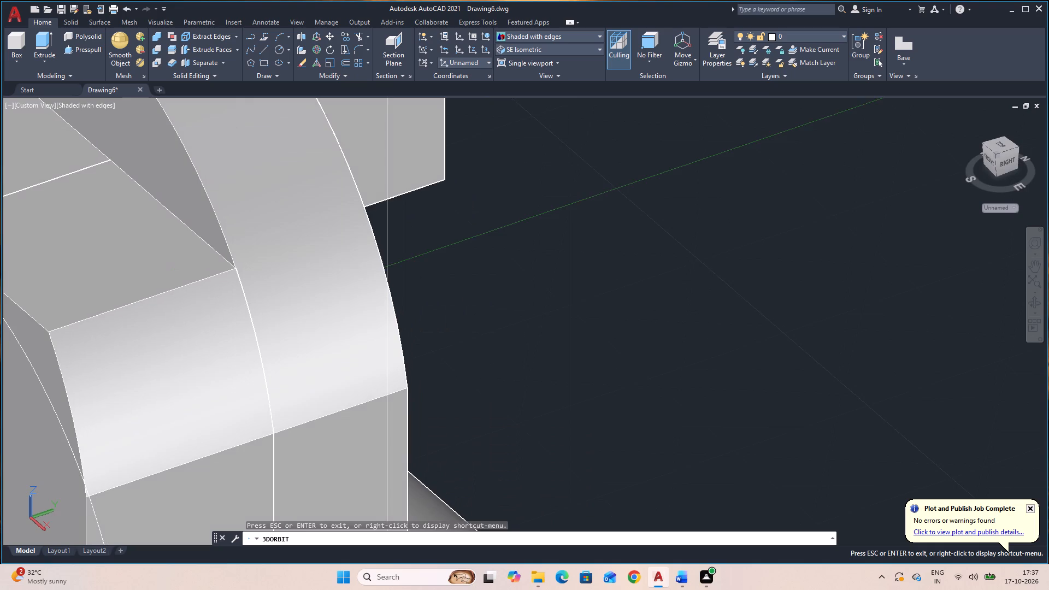
drag(711, 355, 823, 288)
scroll(449, 278, up, 3)
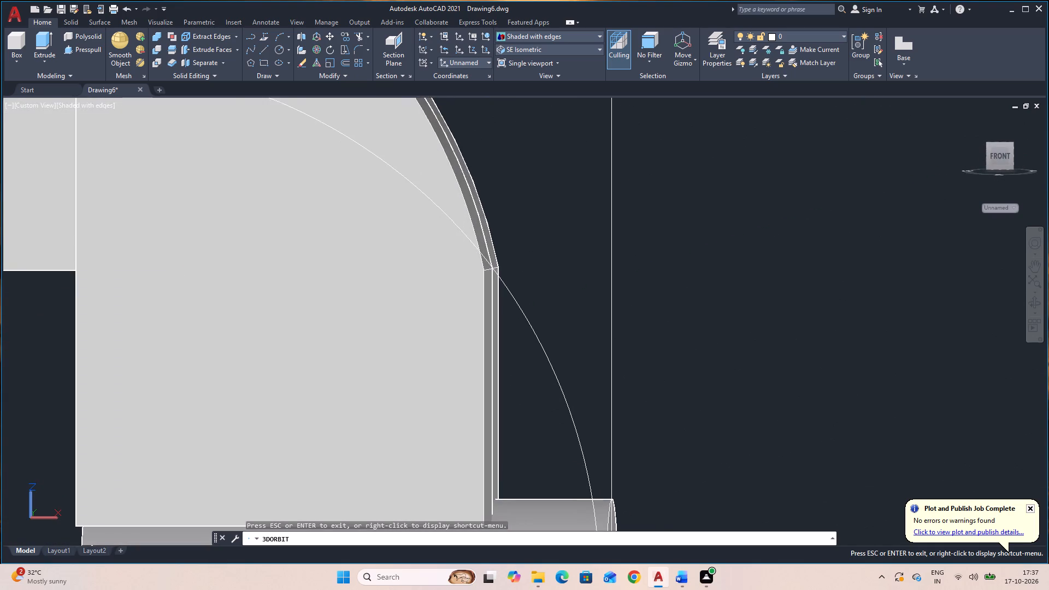
scroll(454, 274, up, 5)
scroll(449, 265, down, 6)
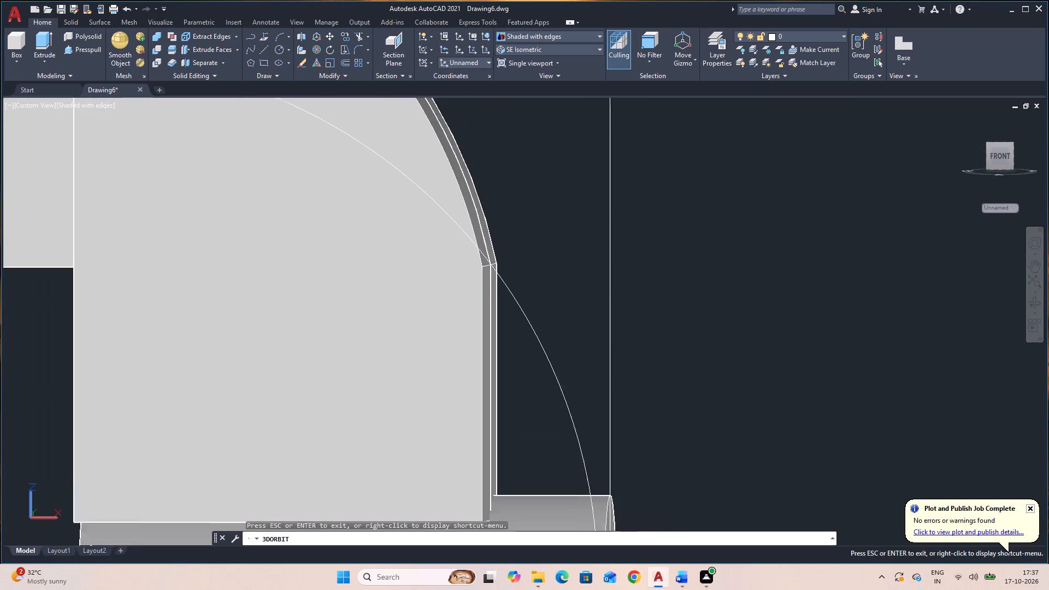
scroll(447, 257, down, 4)
scroll(628, 255, down, 2)
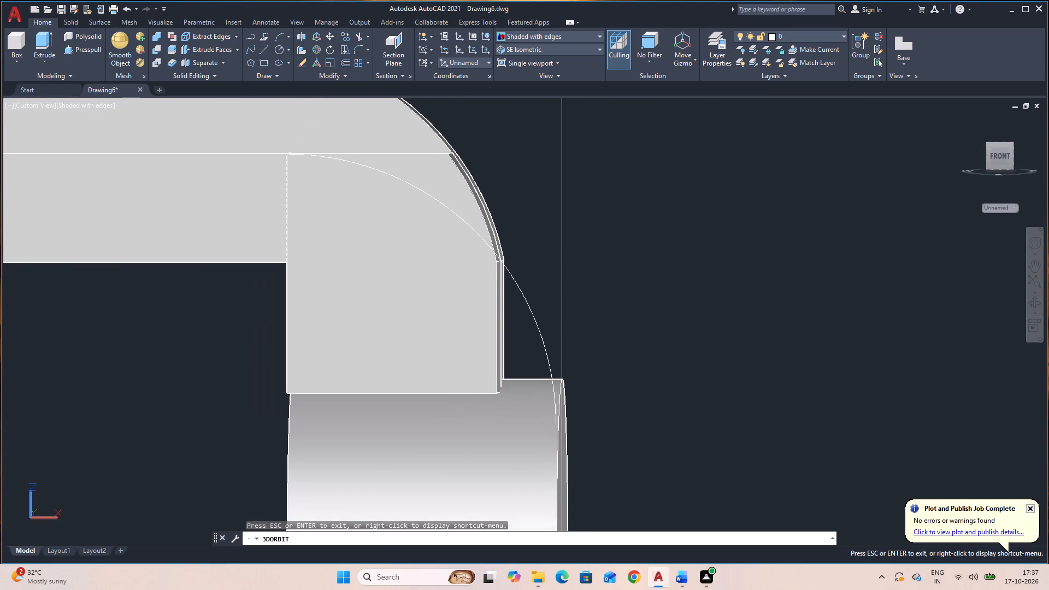
middle_drag(632, 262, 654, 342)
scroll(653, 337, down, 3)
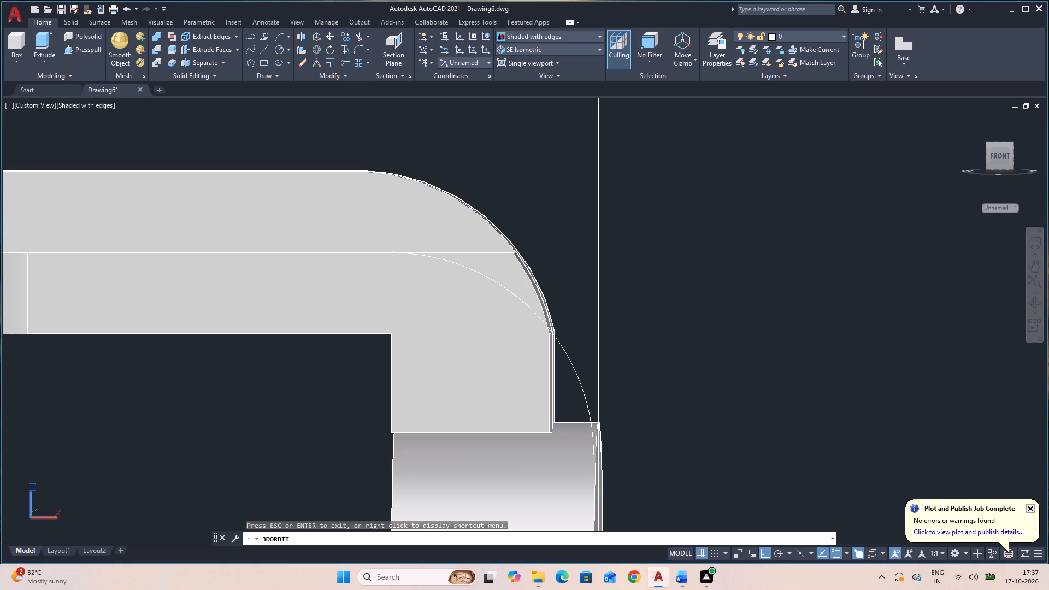
drag(861, 292, 838, 392)
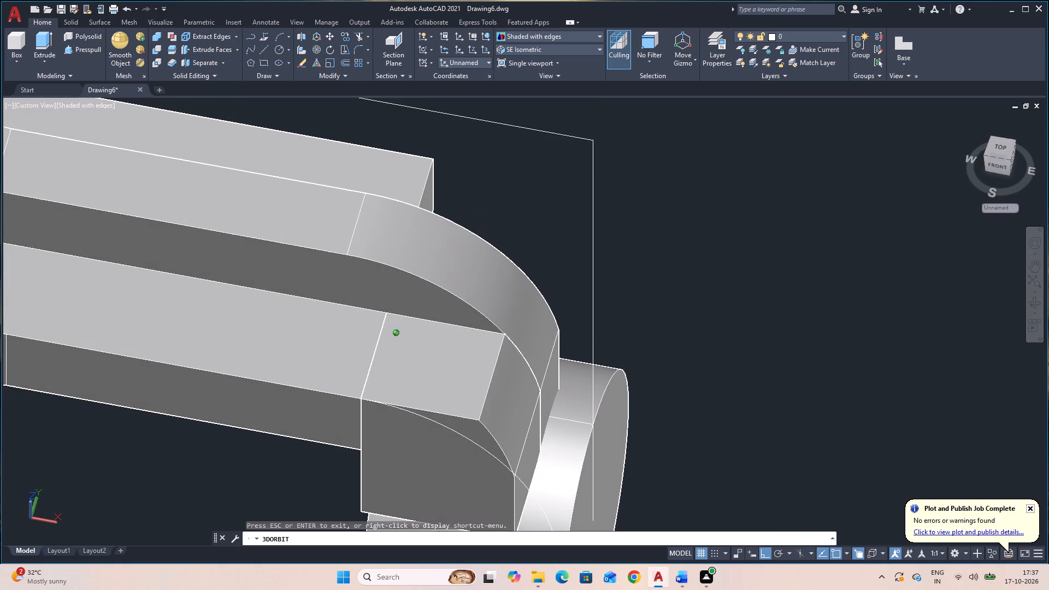
drag(838, 392, 842, 392)
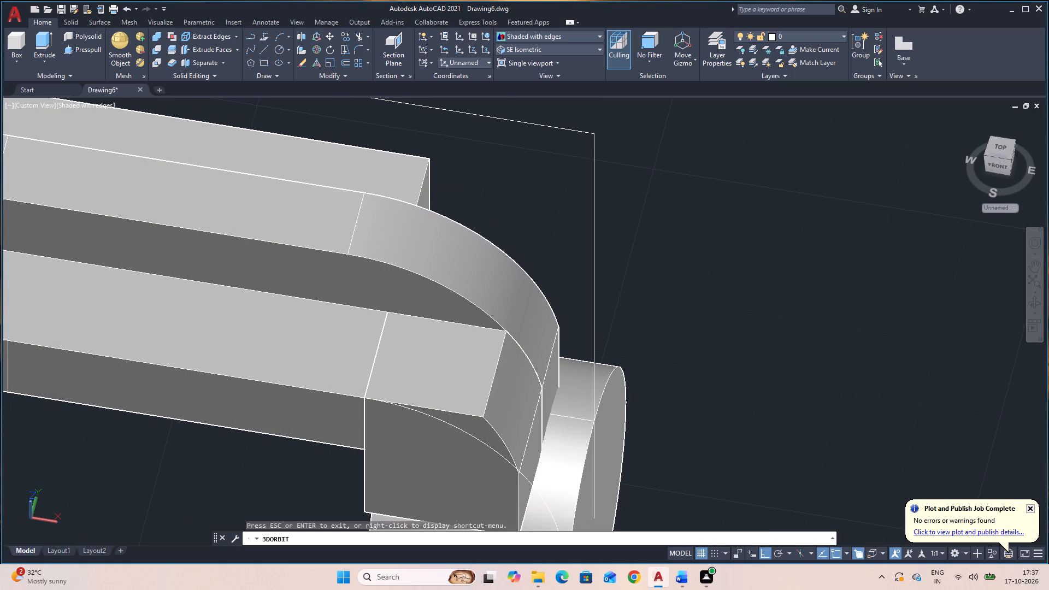
key(Escape)
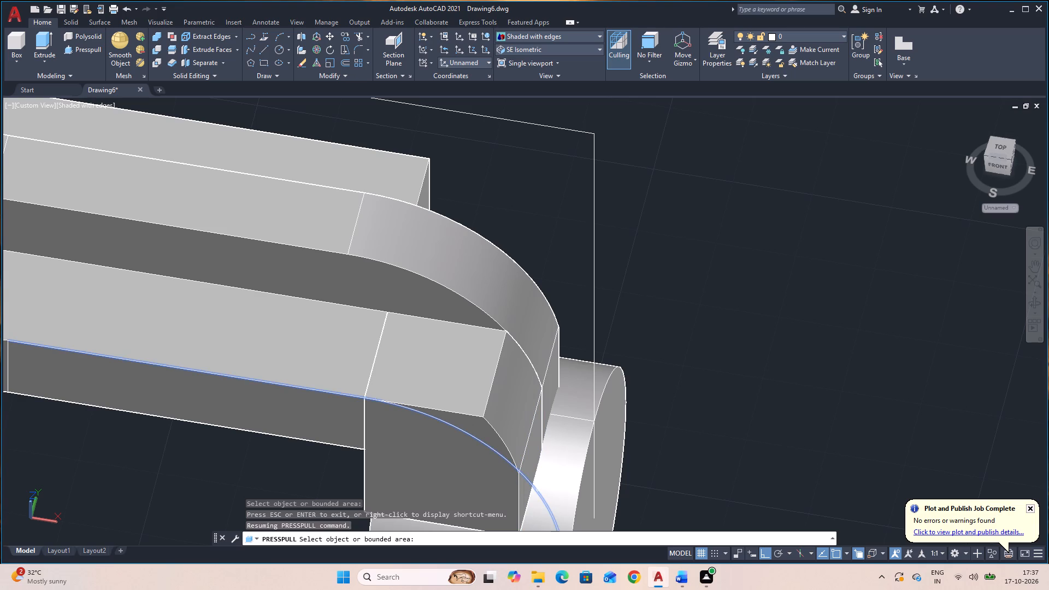
key(Escape)
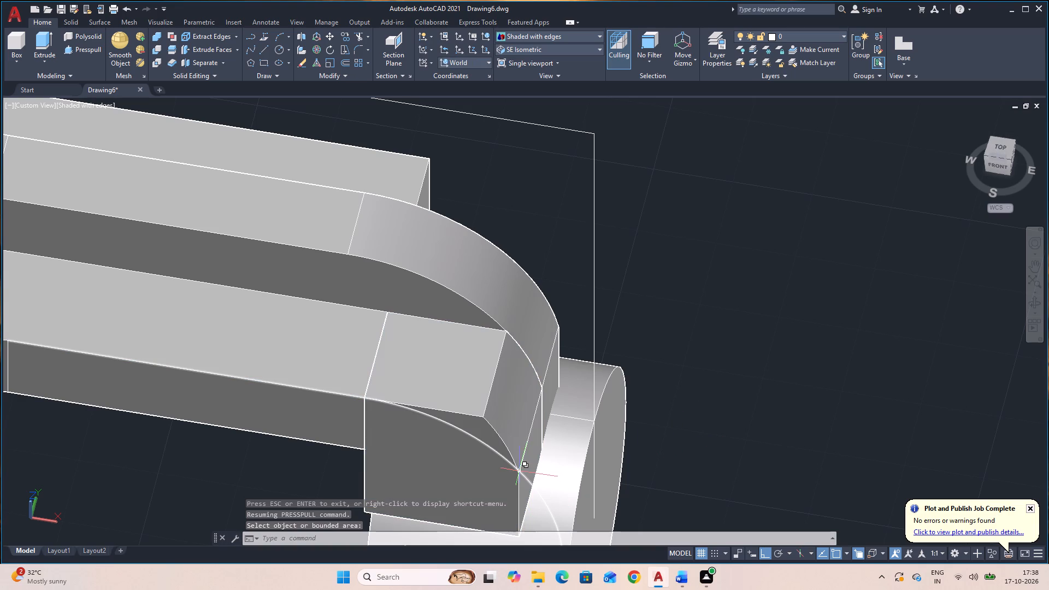
scroll(520, 471, up, 12)
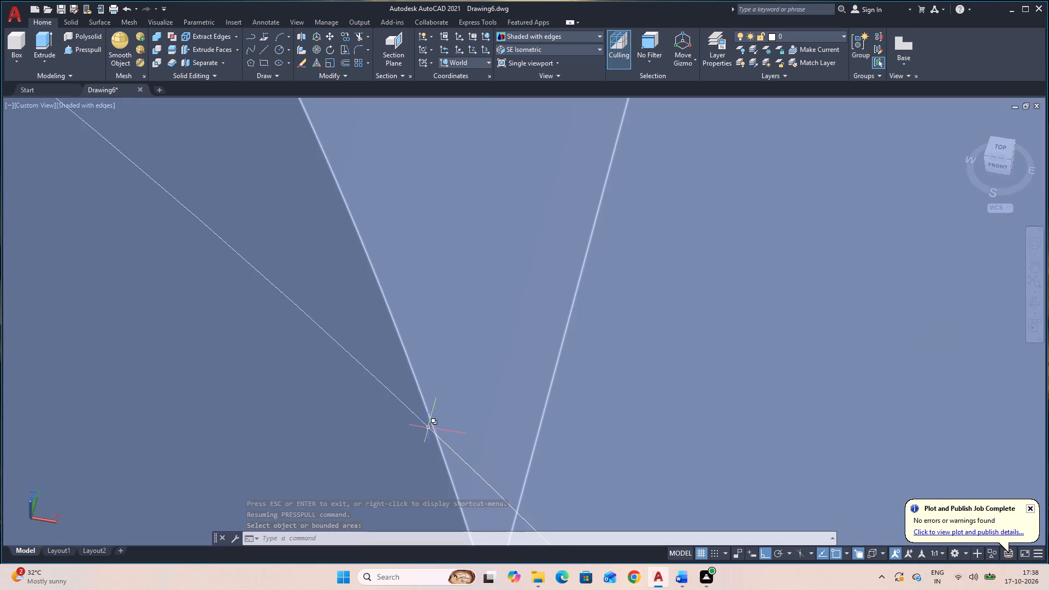
scroll(434, 434, up, 4)
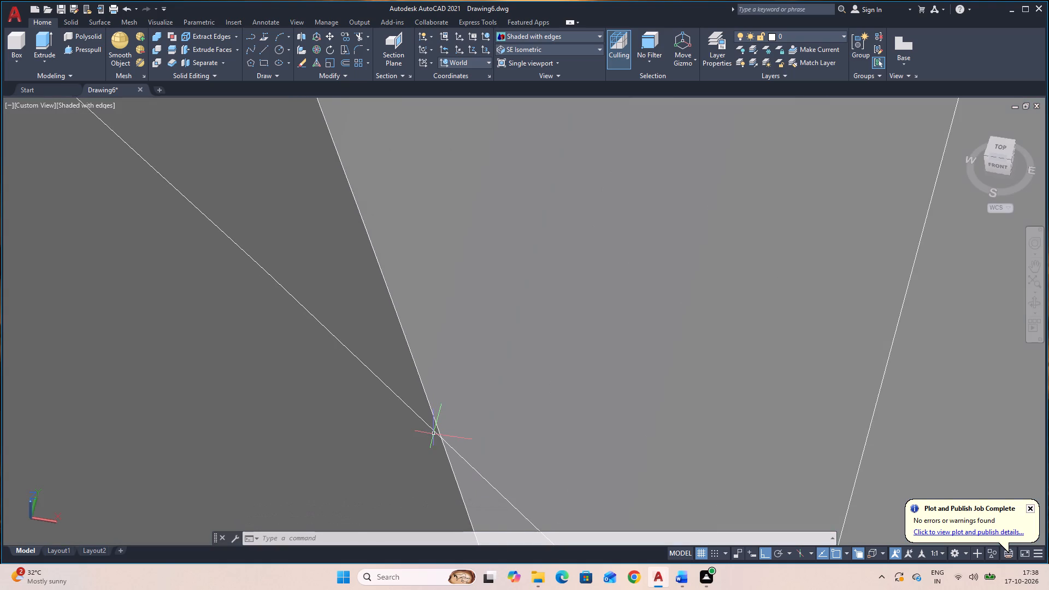
scroll(434, 434, up, 9)
scroll(524, 487, up, 4)
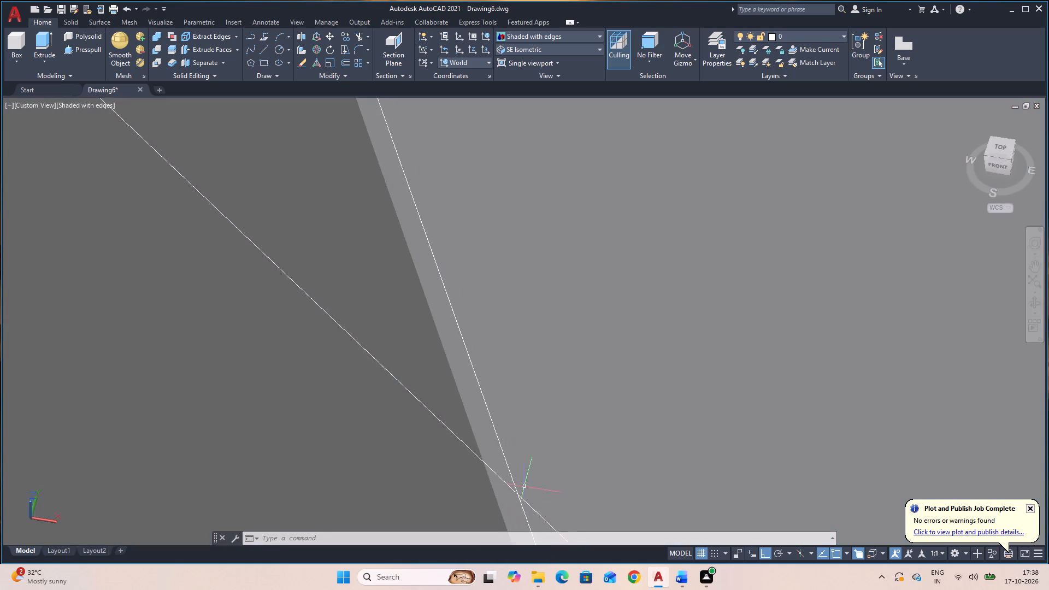
scroll(524, 487, up, 2)
scroll(523, 487, down, 10)
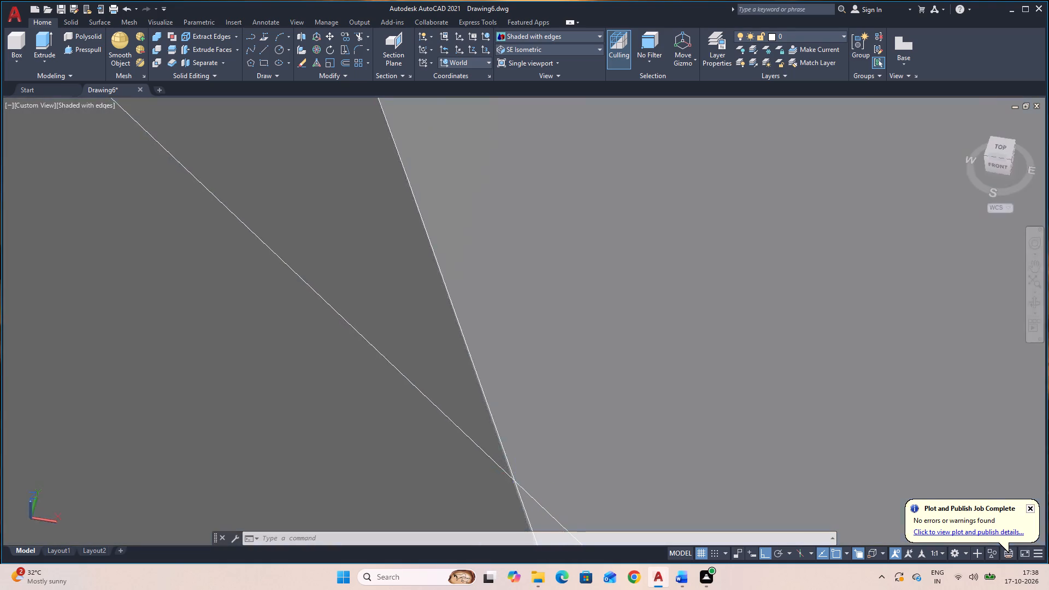
scroll(514, 471, down, 20)
scroll(514, 471, down, 5)
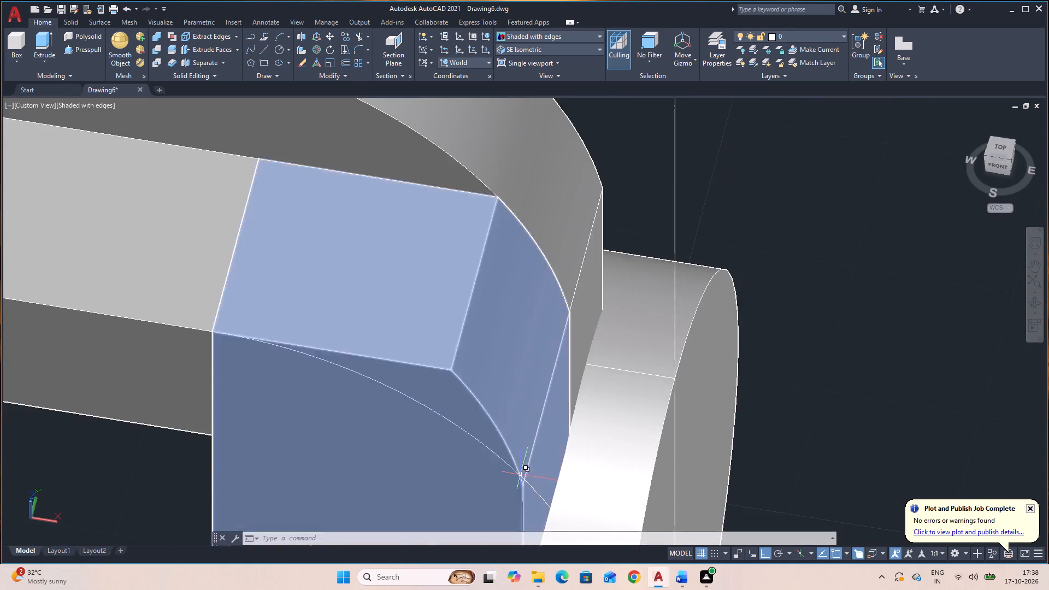
scroll(521, 475, down, 4)
scroll(521, 475, up, 4)
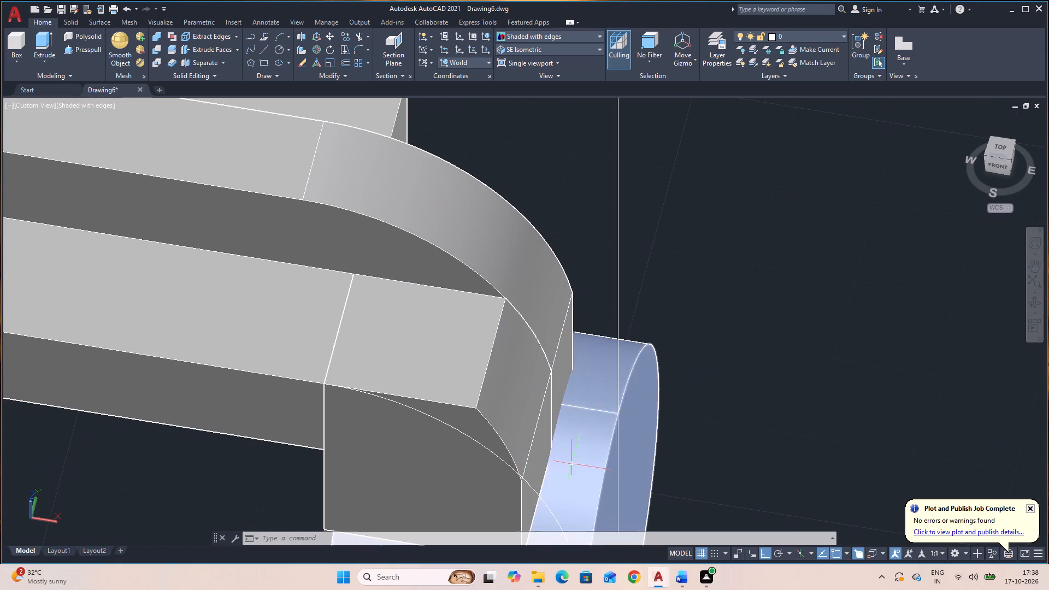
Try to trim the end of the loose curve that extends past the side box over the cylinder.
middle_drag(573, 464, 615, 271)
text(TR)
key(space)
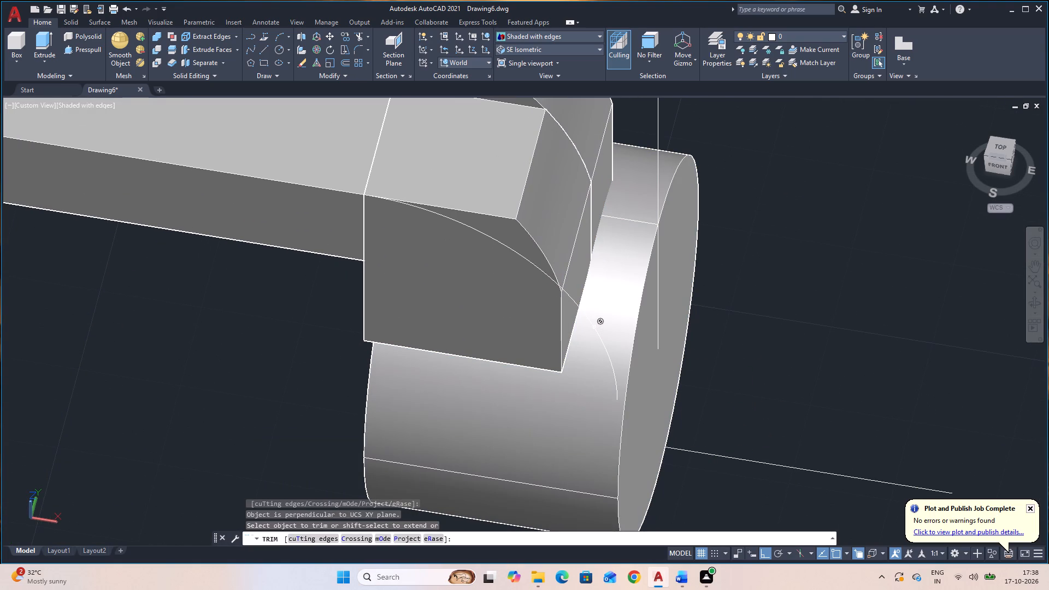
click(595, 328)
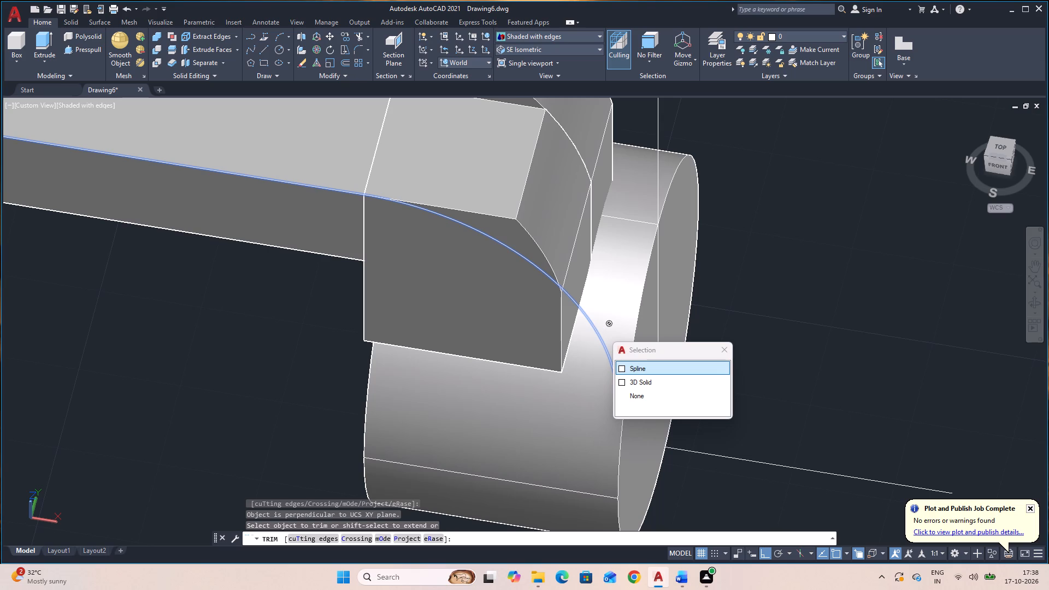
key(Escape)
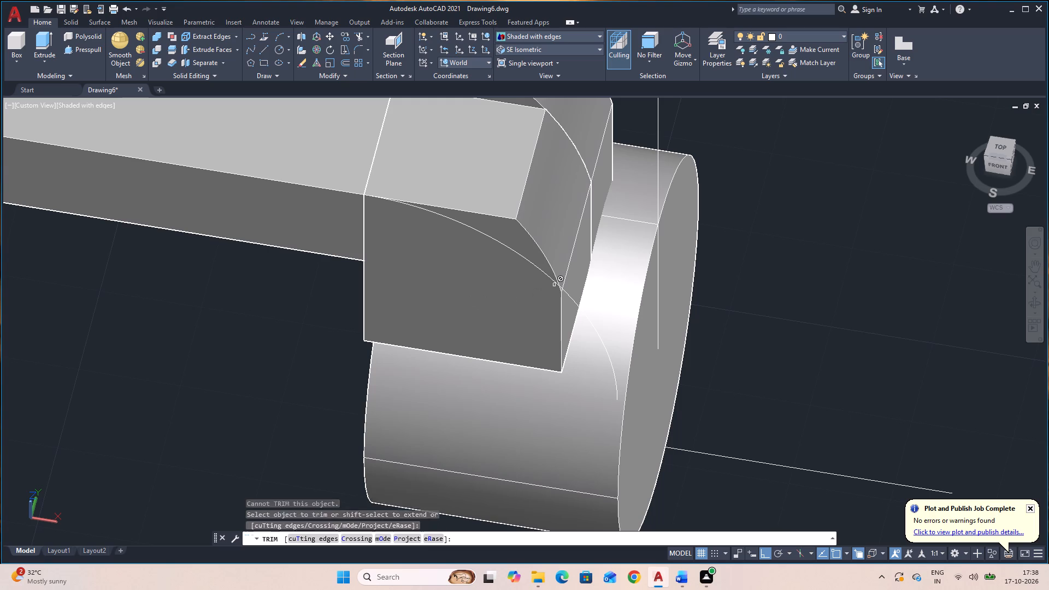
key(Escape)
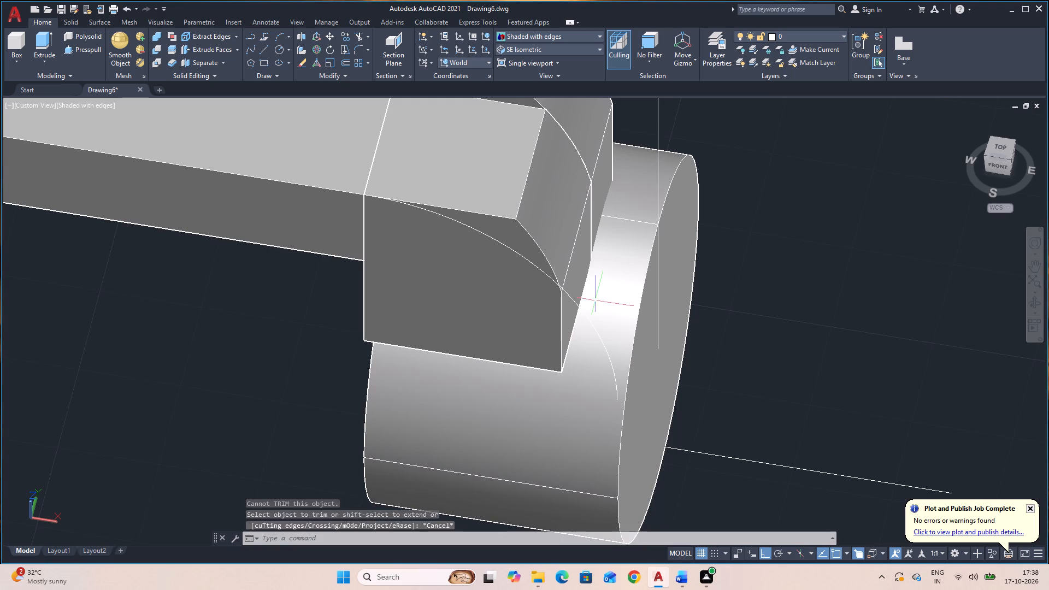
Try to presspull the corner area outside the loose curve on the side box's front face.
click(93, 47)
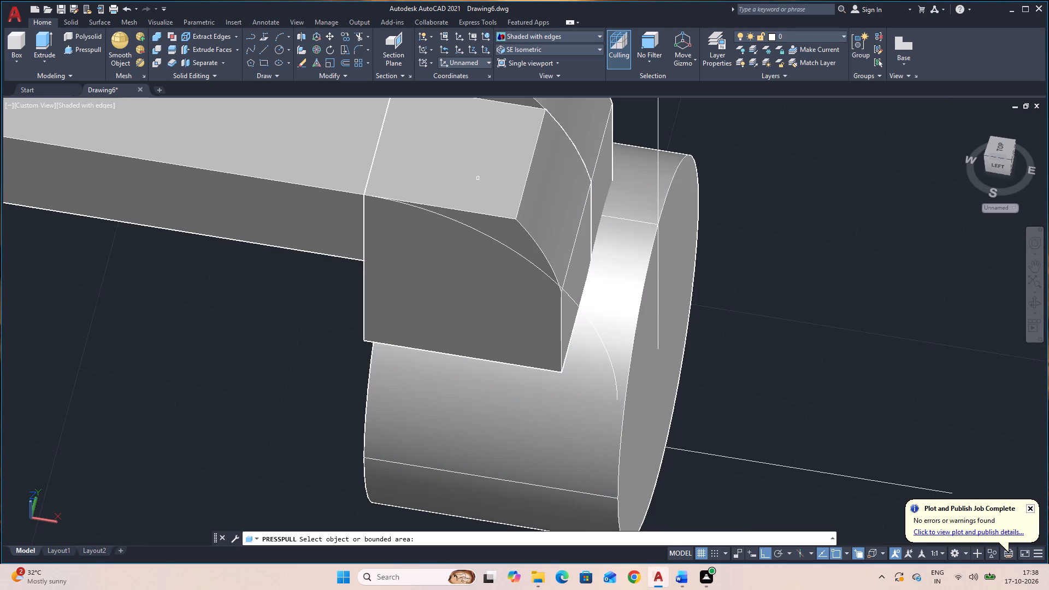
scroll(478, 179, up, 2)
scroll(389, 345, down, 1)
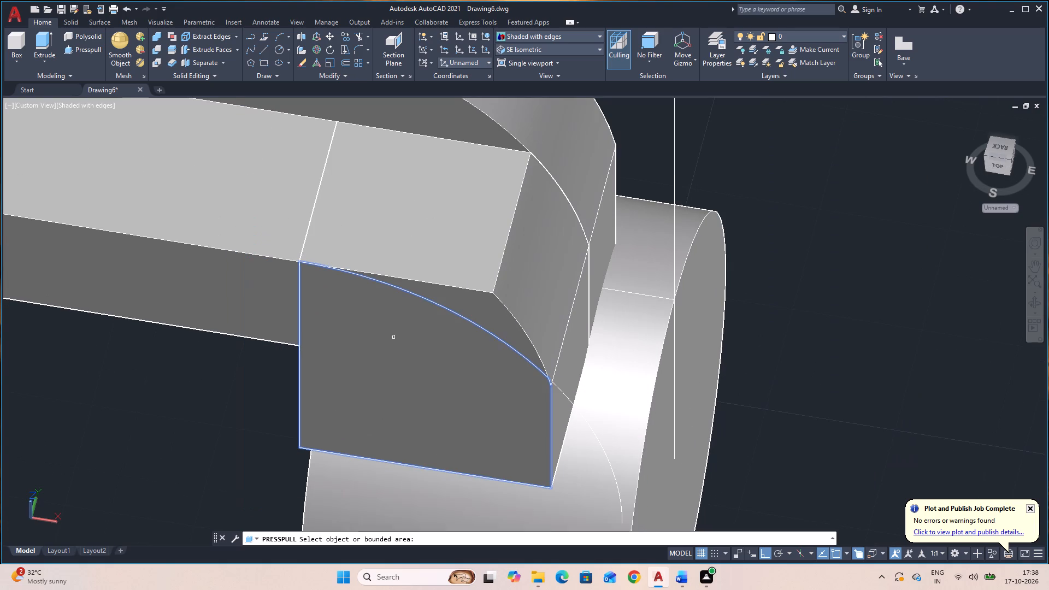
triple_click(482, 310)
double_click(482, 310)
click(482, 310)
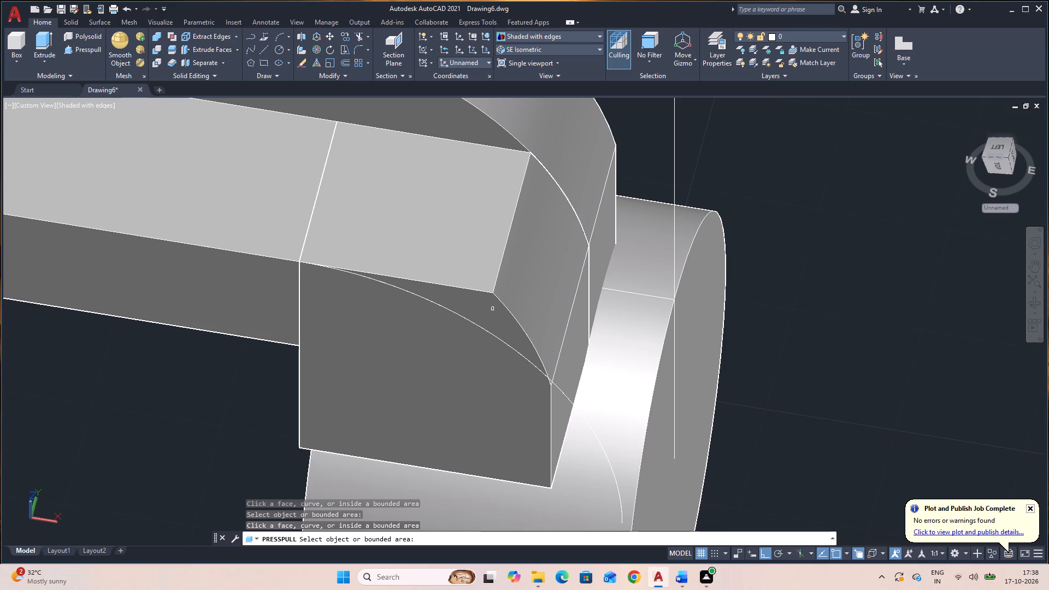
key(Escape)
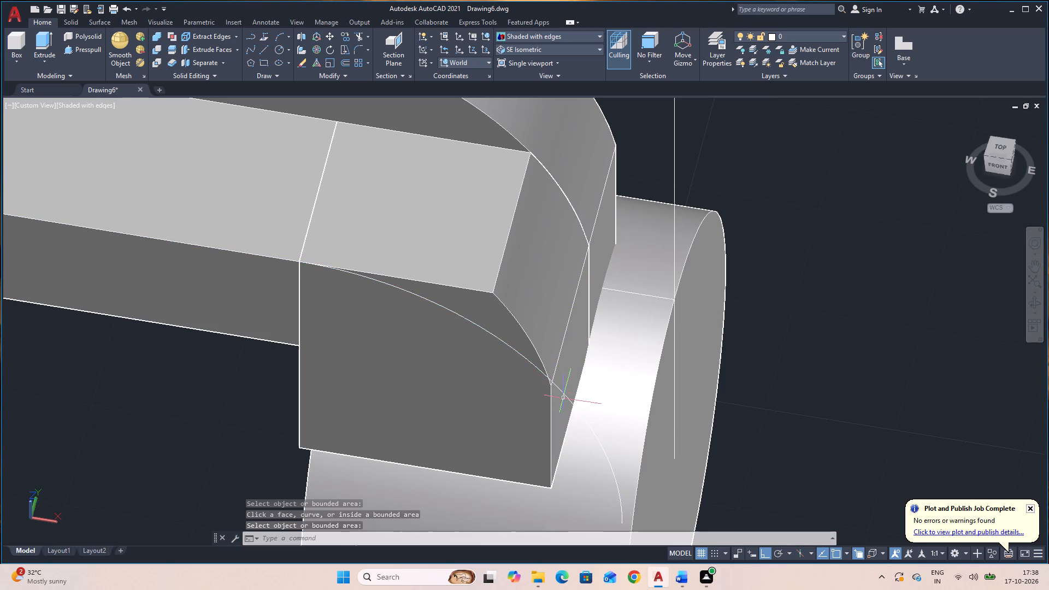
Move the loose curve about 5.5 along the base's straight edge towards the plate, lining its curved end up with the side box's corner.
click(567, 398)
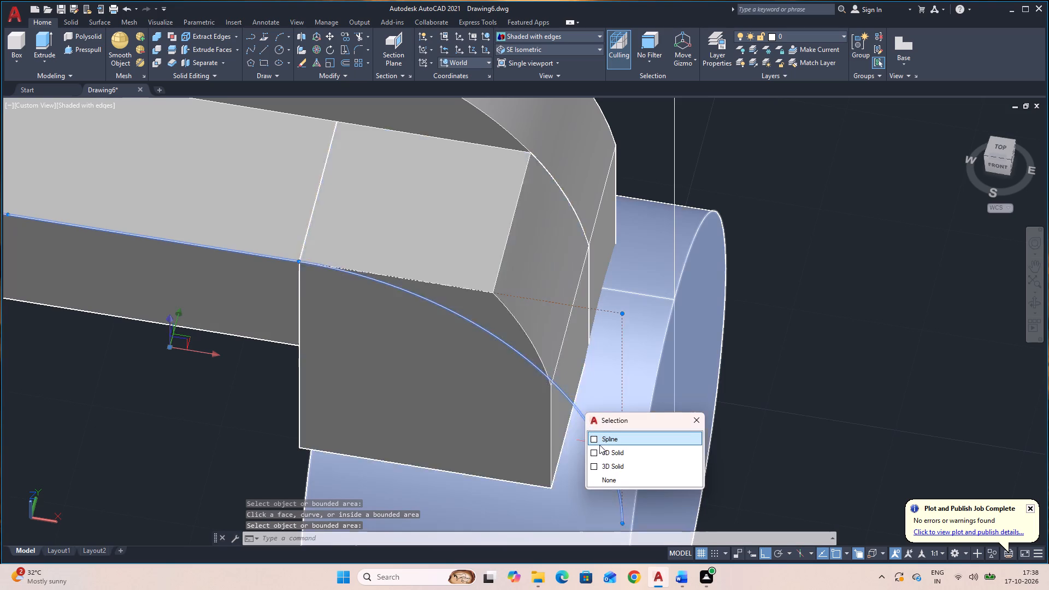
key(Escape)
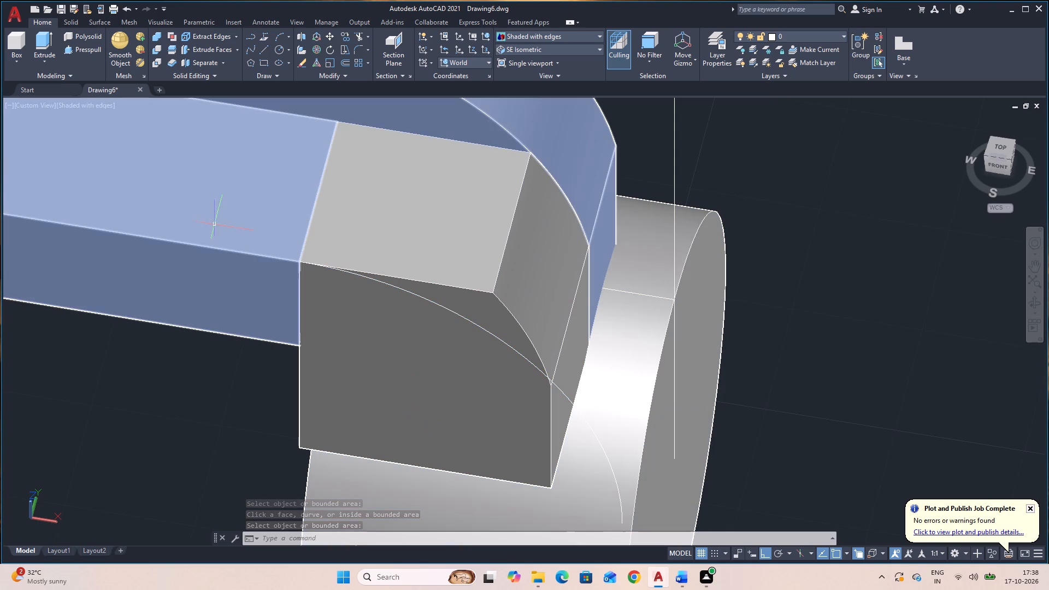
middle_drag(229, 236, 523, 249)
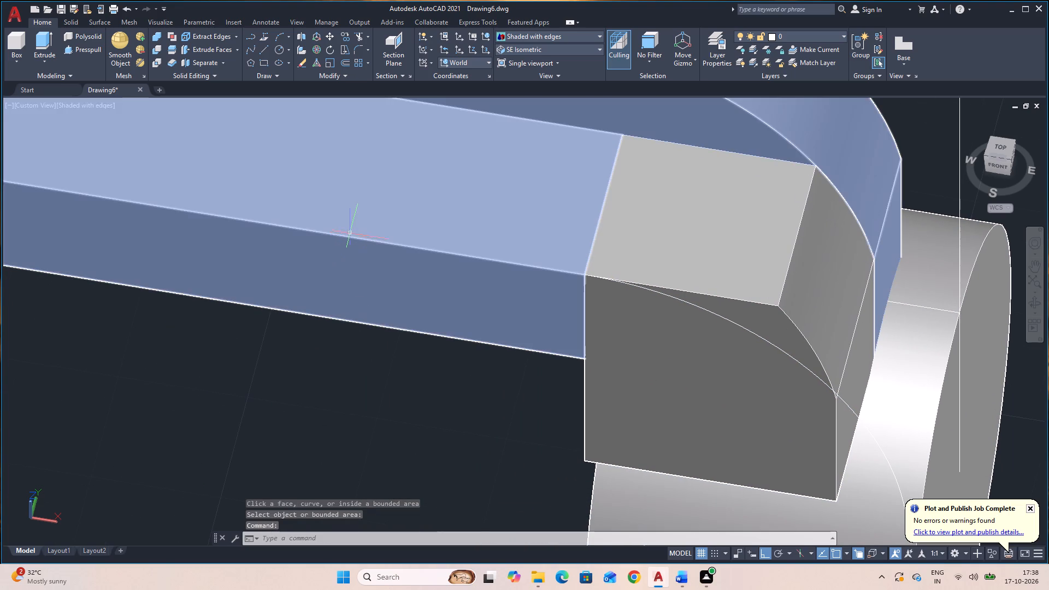
click(354, 237)
key(Escape)
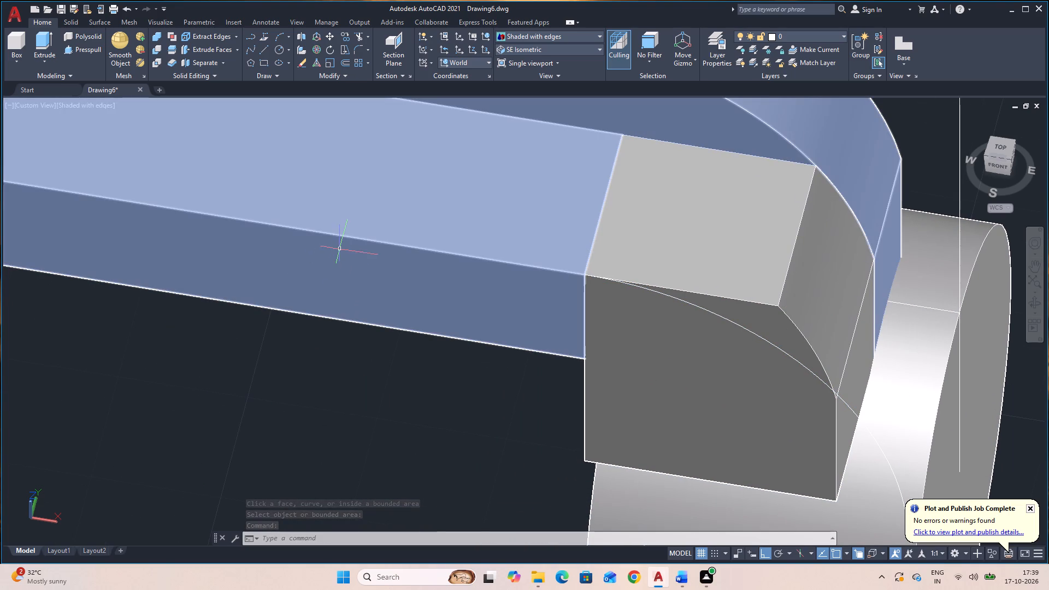
click(340, 234)
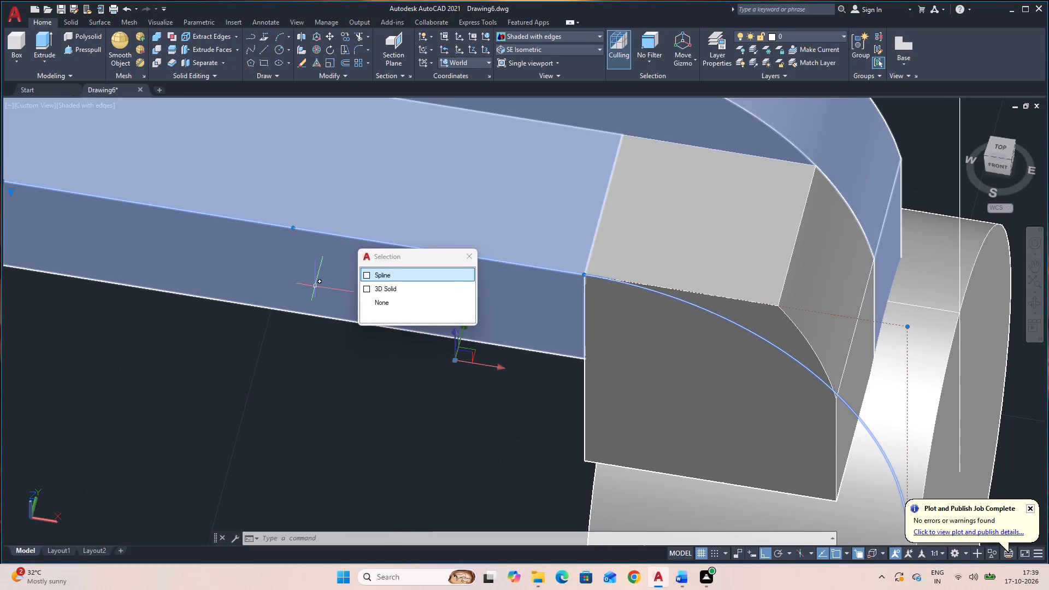
key(m)
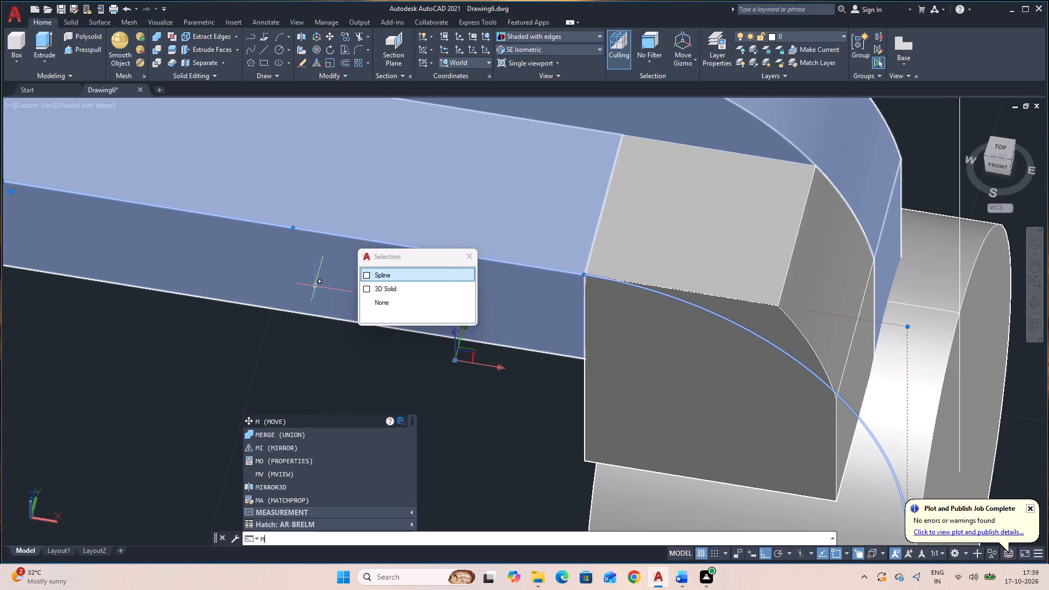
key(space)
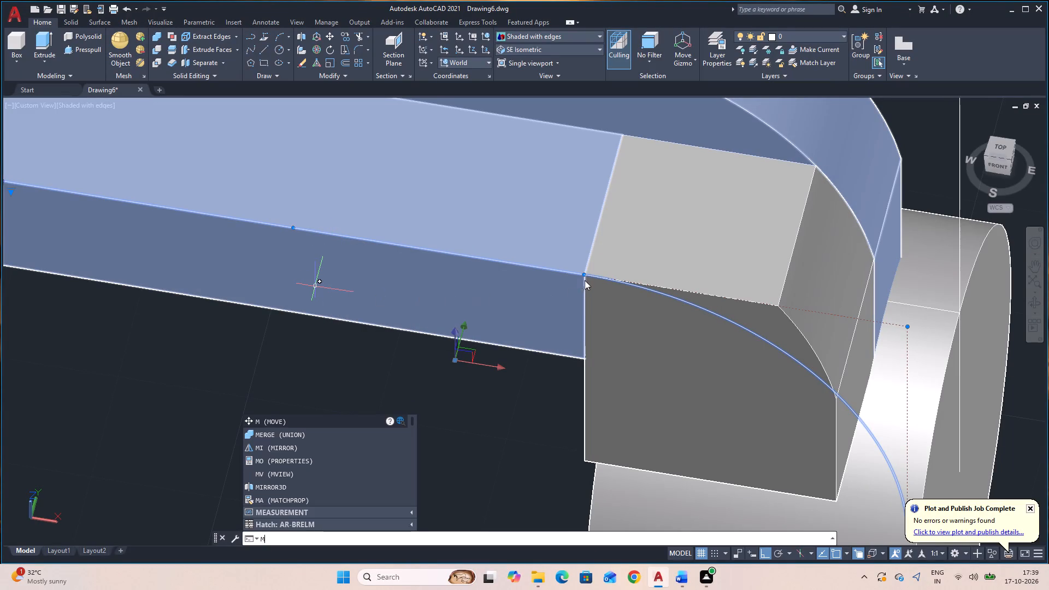
key(space)
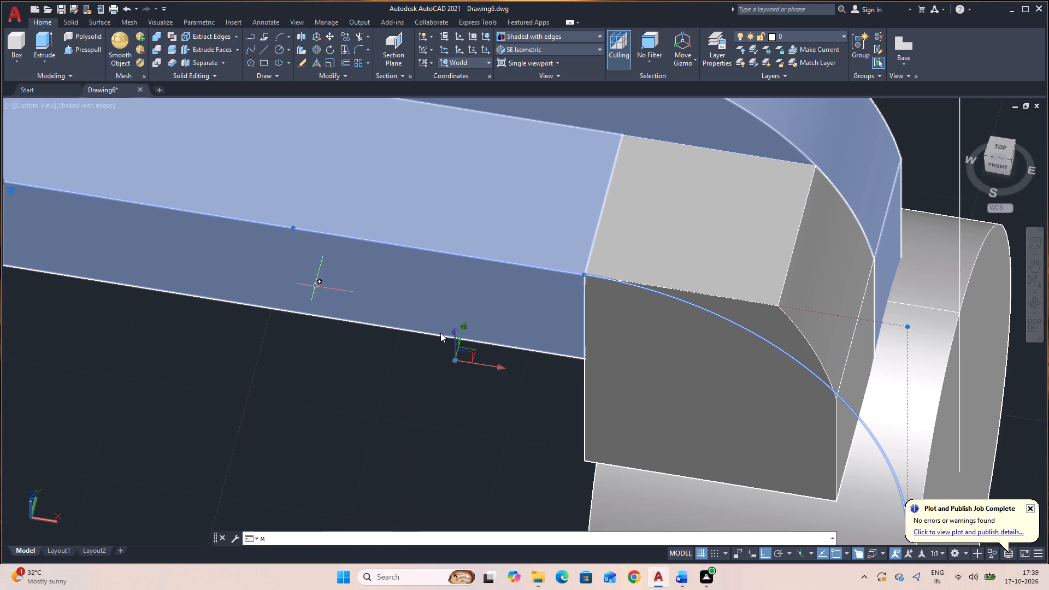
scroll(456, 351, down, 2)
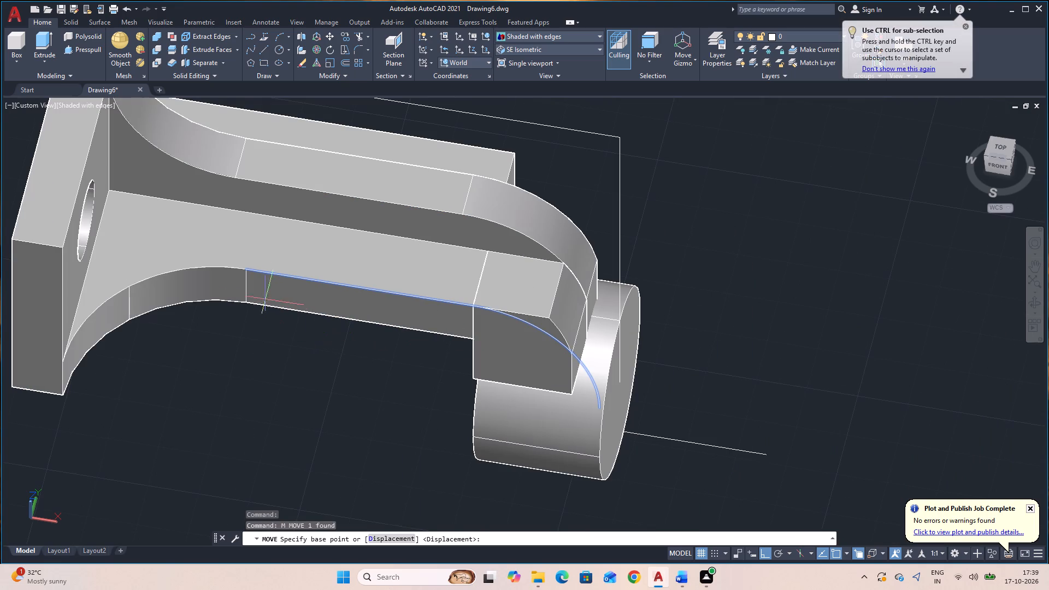
click(246, 267)
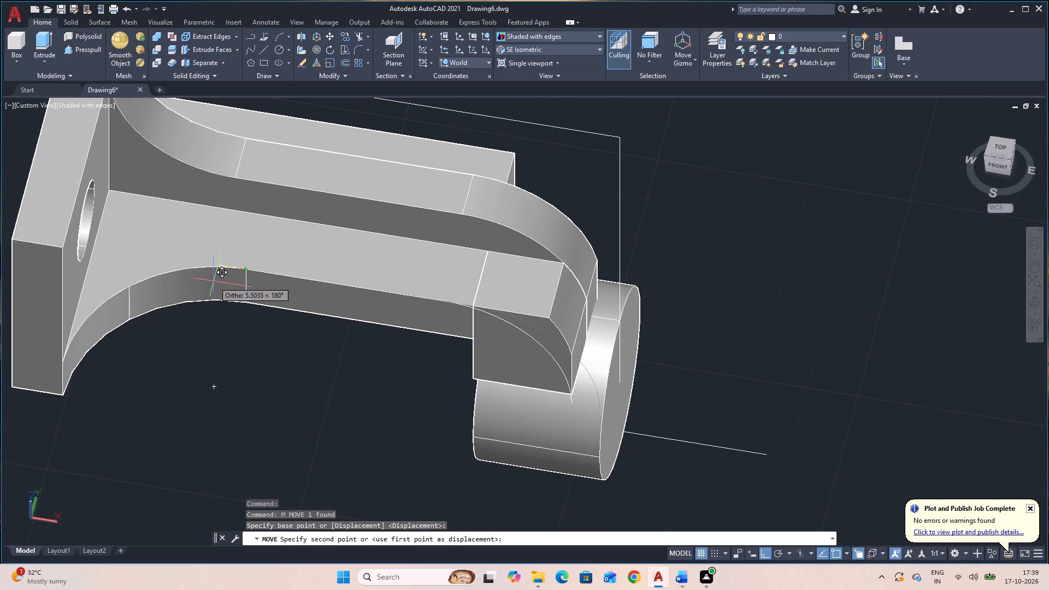
click(214, 281)
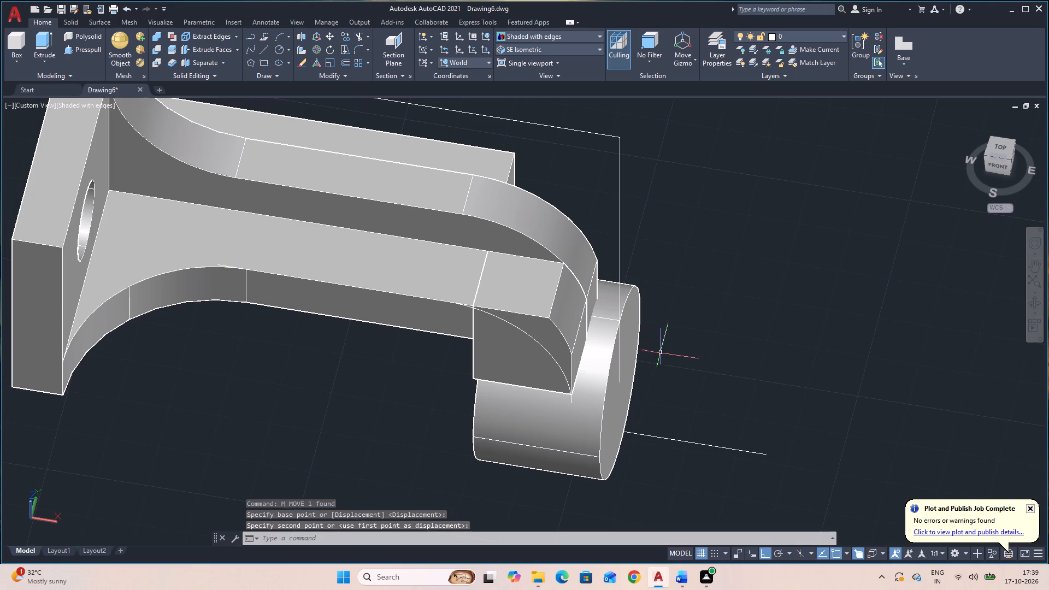
Presspull the side box's front area outside the loose curve back to the rib, cutting the box to that curve.
scroll(586, 357, up, 4)
scroll(797, 388, down, 3)
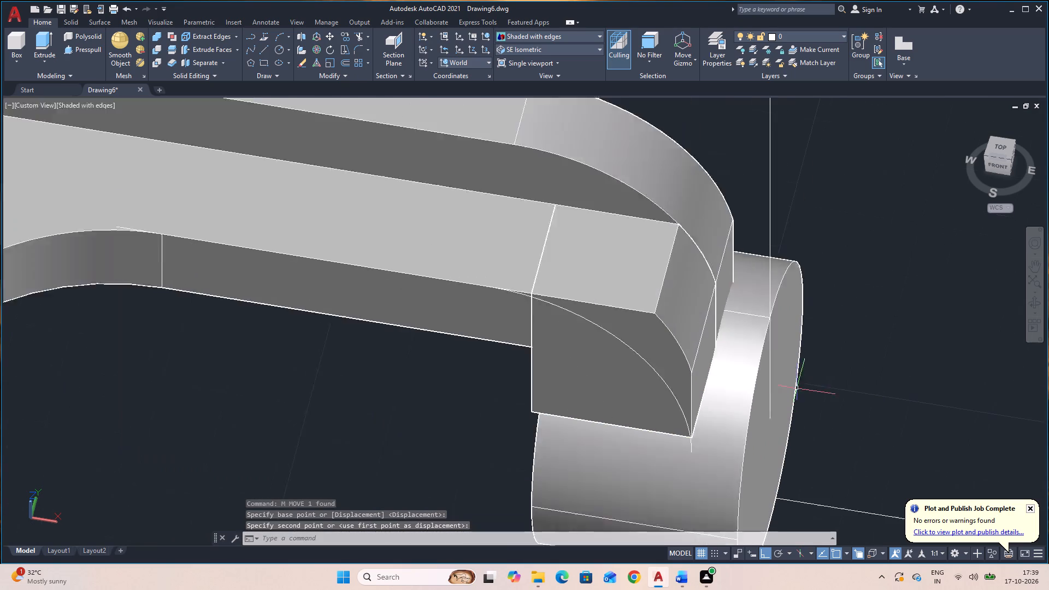
click(1030, 305)
drag(915, 376, 828, 385)
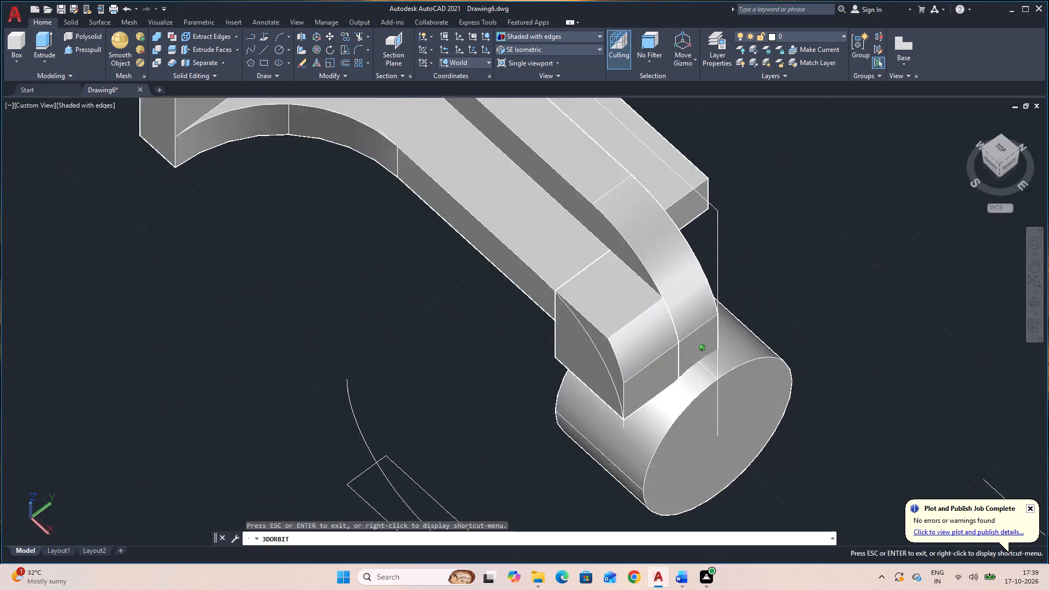
drag(828, 385, 892, 285)
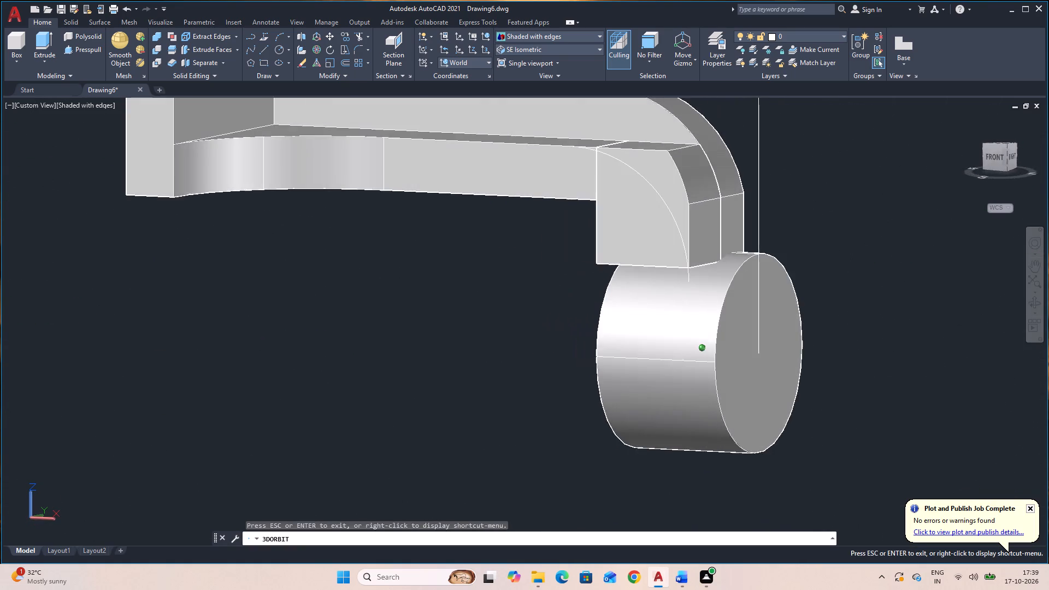
drag(892, 285, 934, 304)
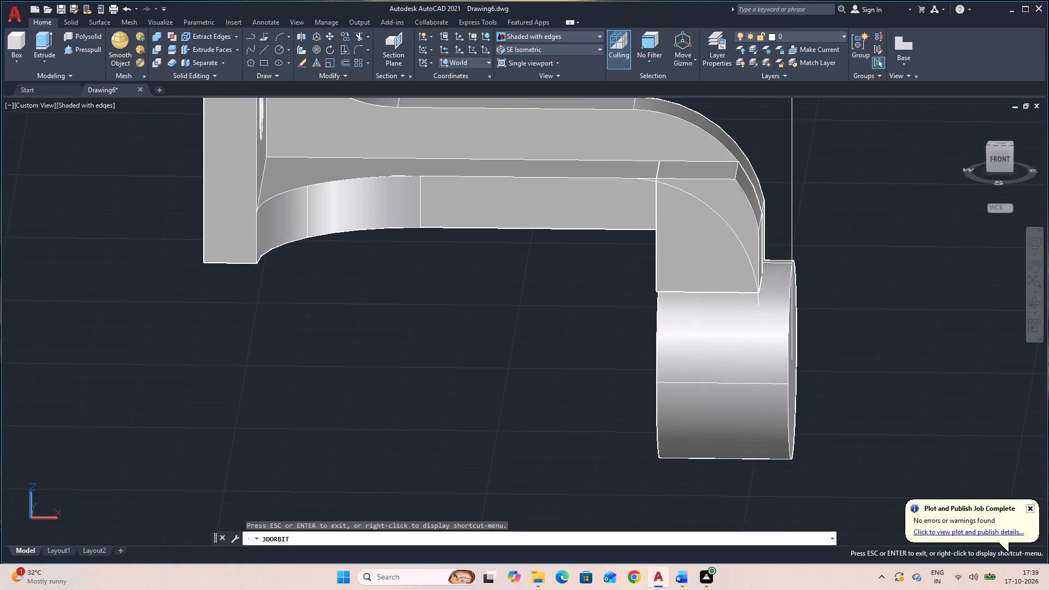
click(81, 46)
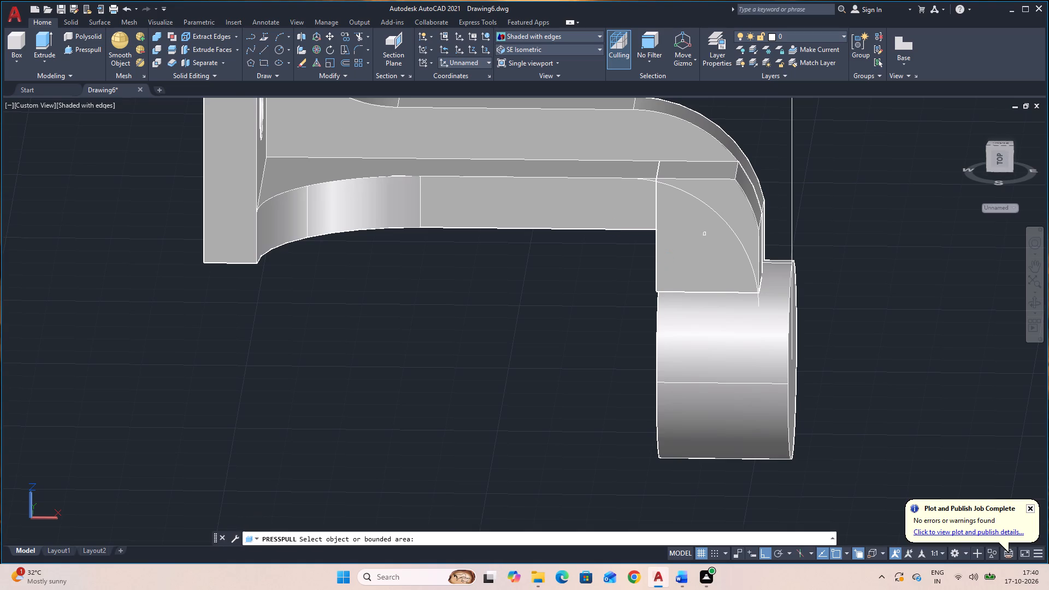
click(733, 196)
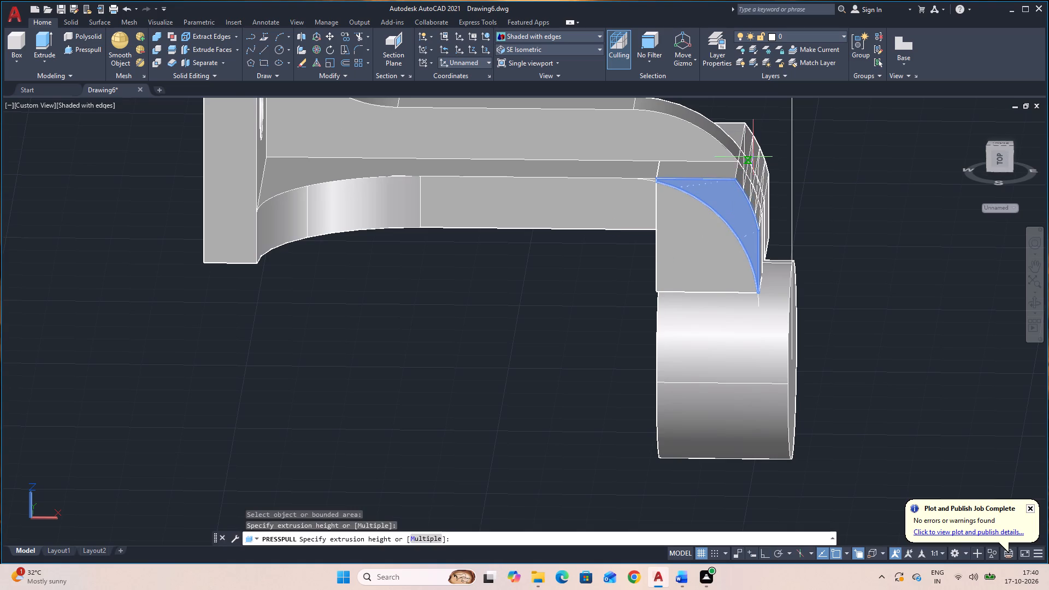
click(740, 160)
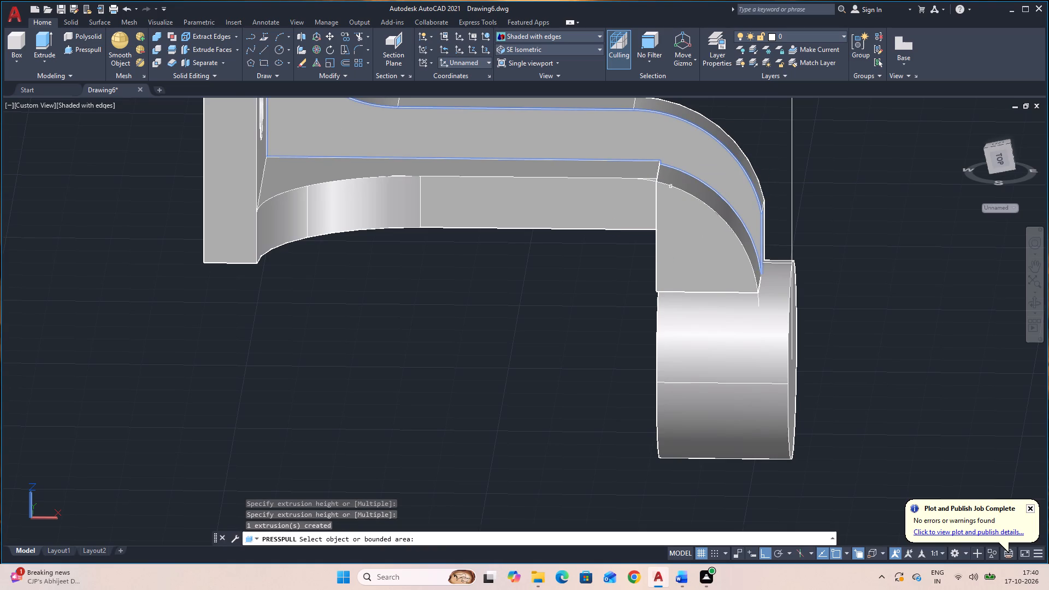
Presspull the thin sliver between the curve and the base's top edge back to the rib, blending the base into the curved side section.
scroll(654, 178, up, 2)
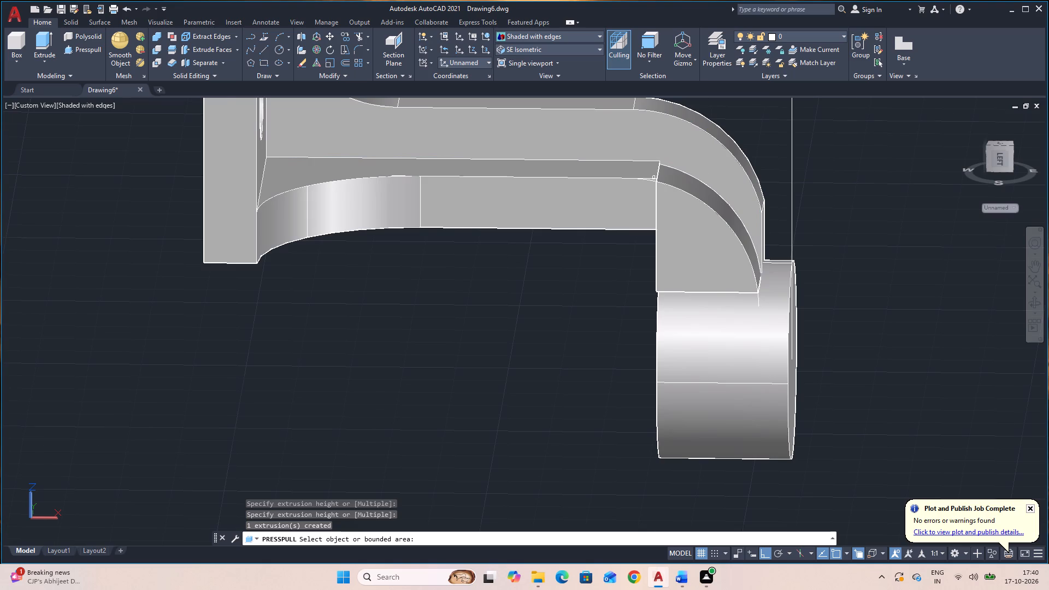
scroll(654, 178, up, 2)
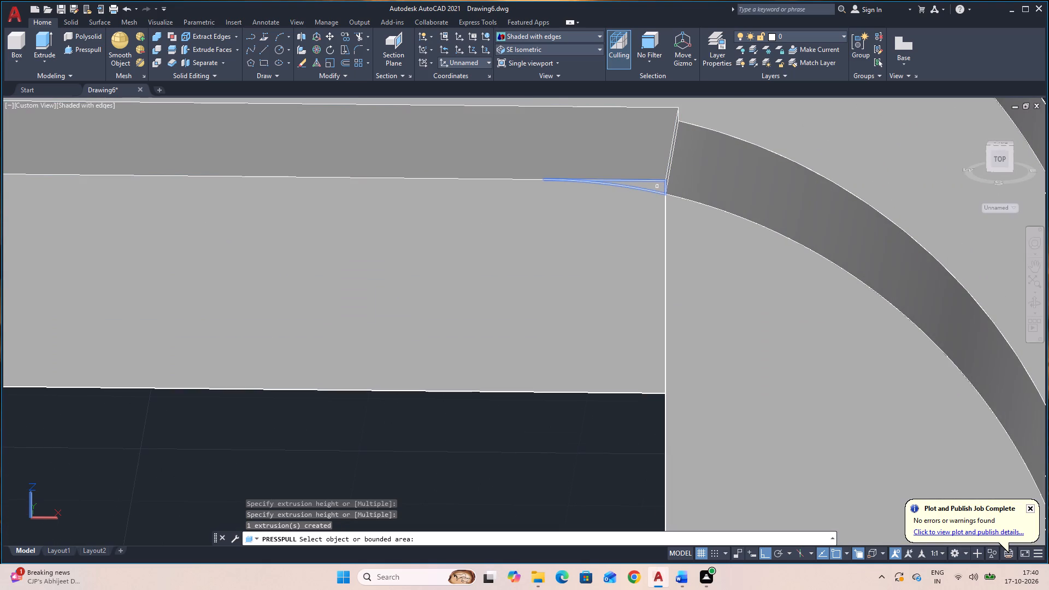
click(657, 187)
click(689, 116)
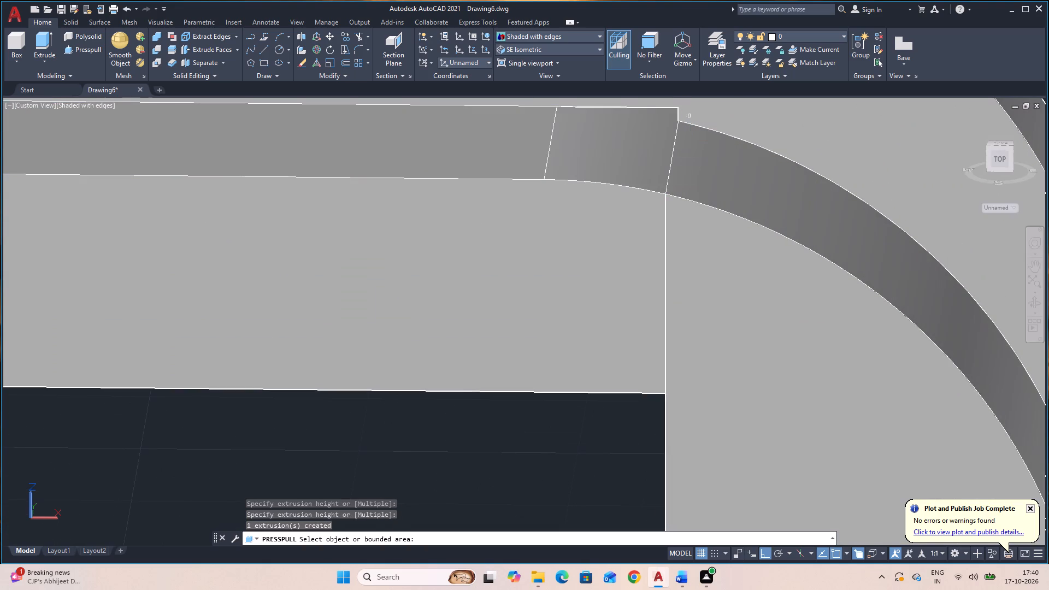
scroll(689, 120, down, 3)
middle_drag(886, 243, 882, 270)
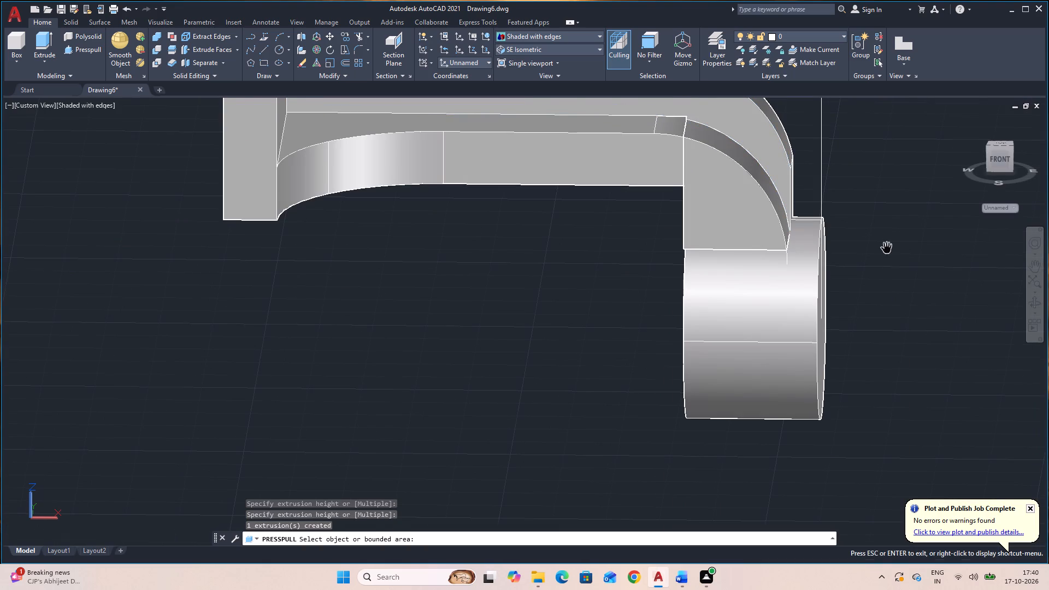
middle_drag(882, 270, 816, 403)
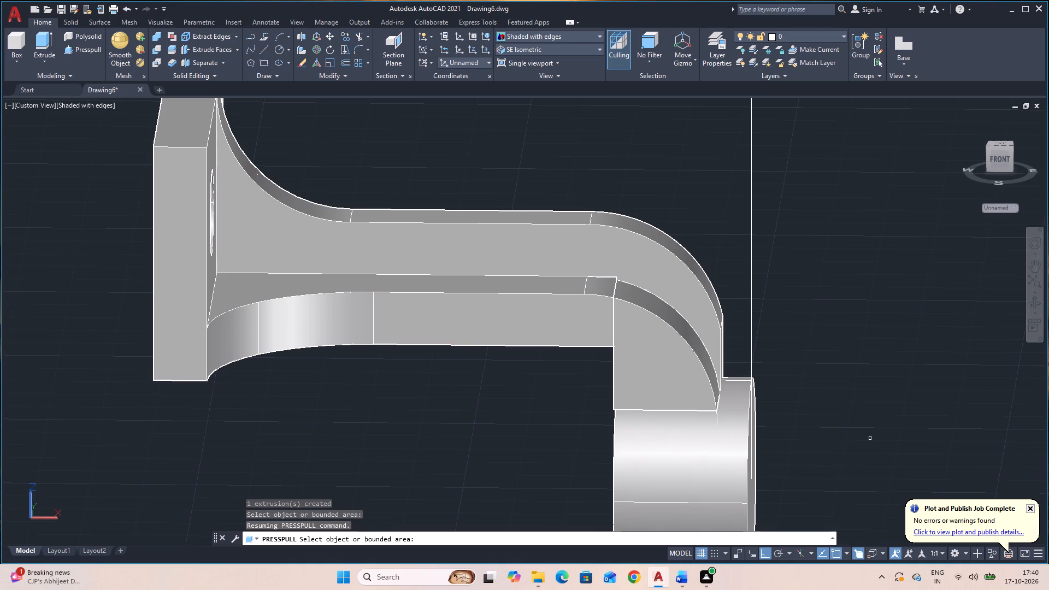
key(Escape)
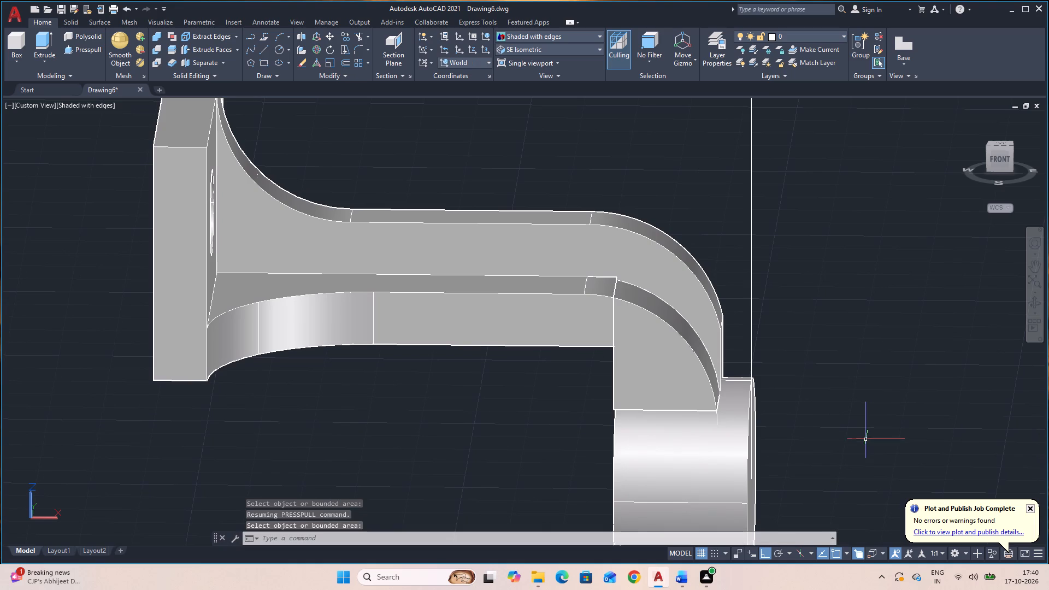
click(1033, 306)
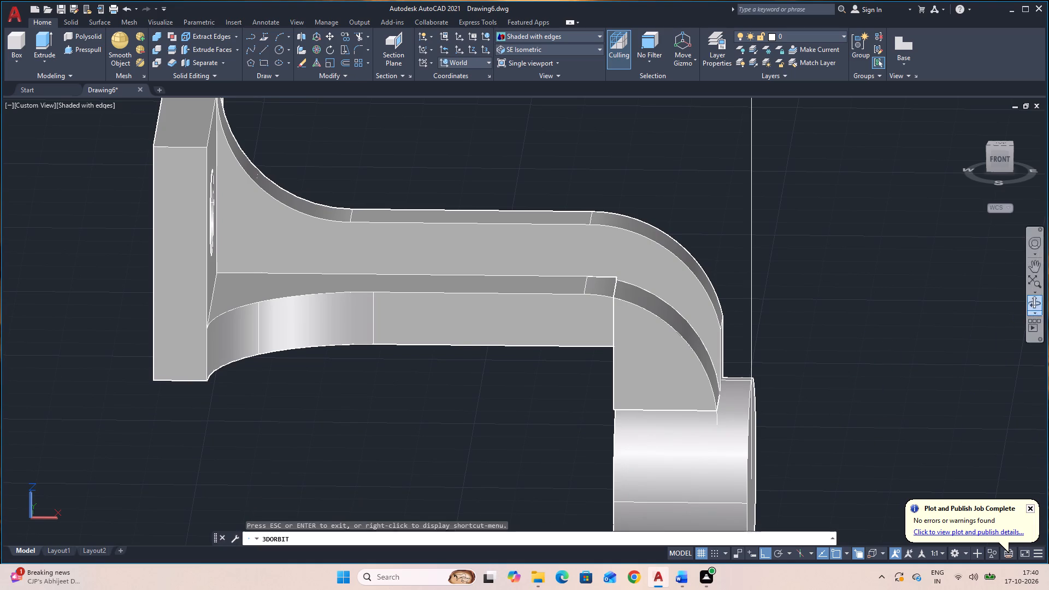
drag(962, 391, 792, 466)
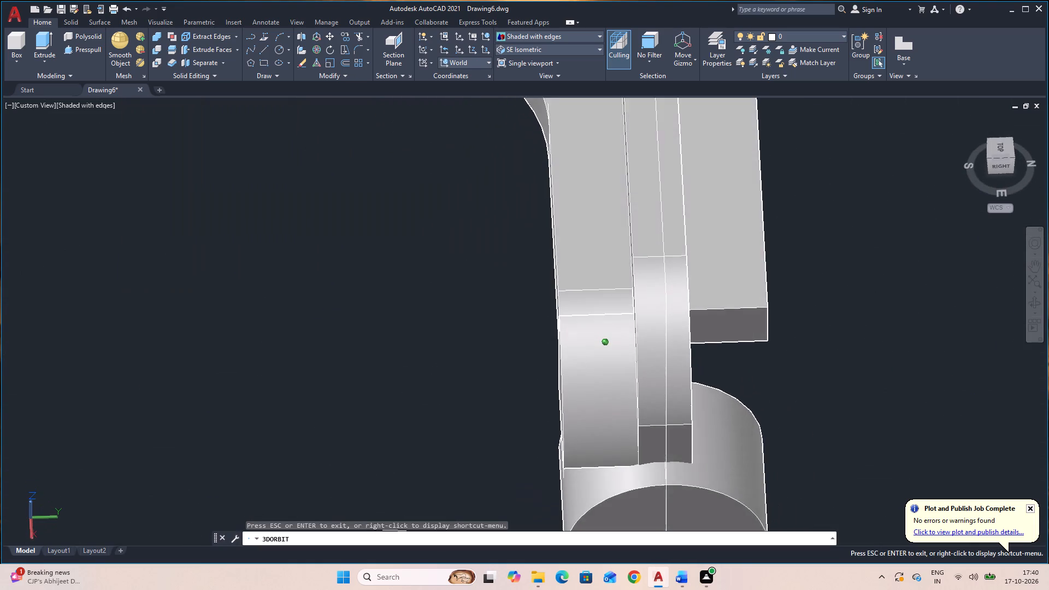
drag(792, 466, 833, 451)
key(Escape)
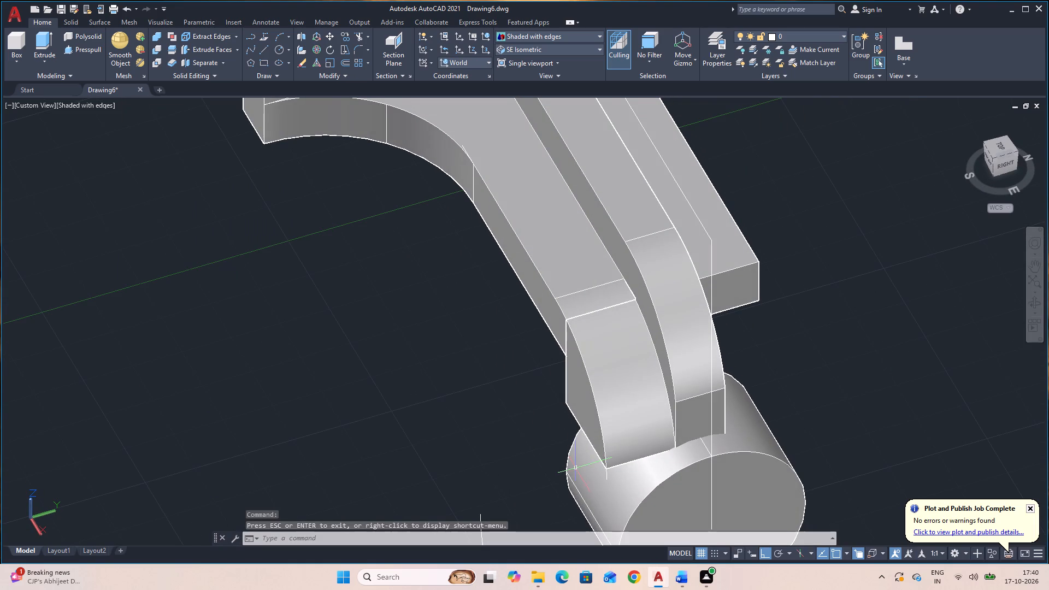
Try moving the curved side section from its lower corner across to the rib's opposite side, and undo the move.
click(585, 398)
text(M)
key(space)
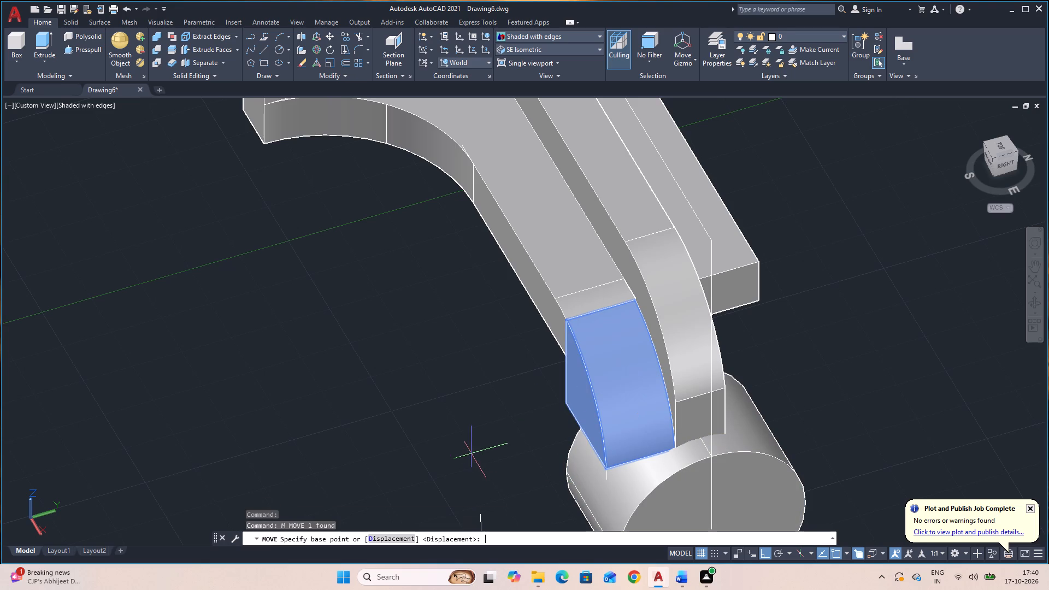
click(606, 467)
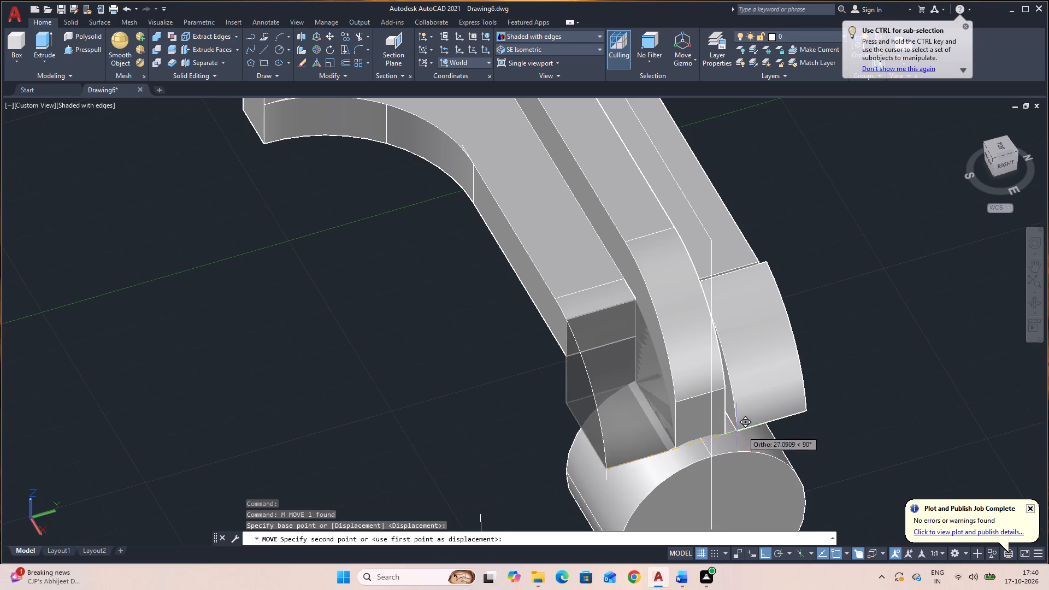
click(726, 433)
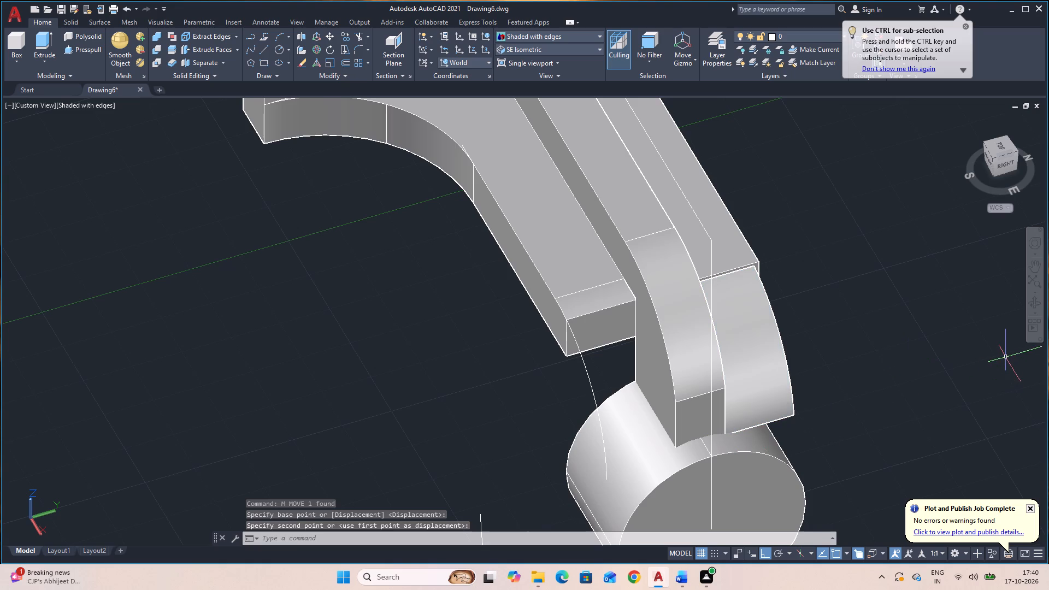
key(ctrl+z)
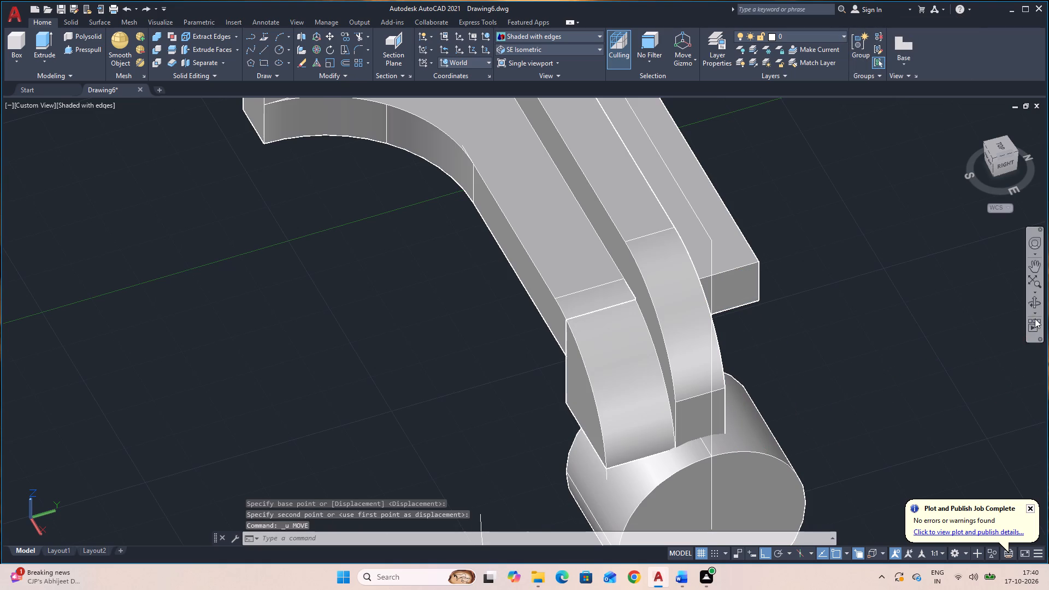
Erase the two leftover straight construction lines running above the rib and down through the boss.
click(1028, 300)
drag(957, 391, 795, 358)
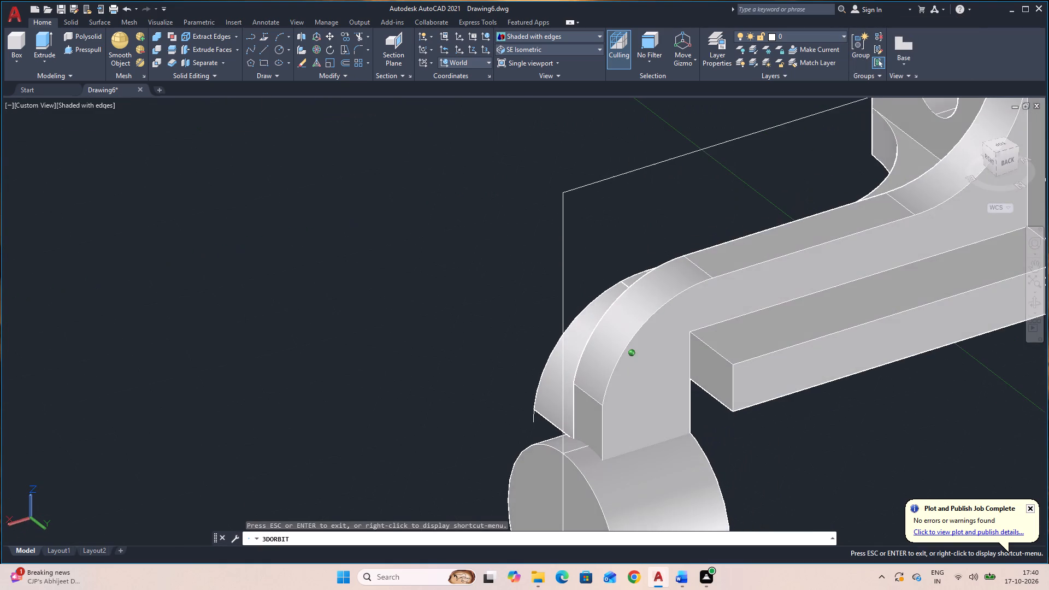
drag(795, 358, 779, 357)
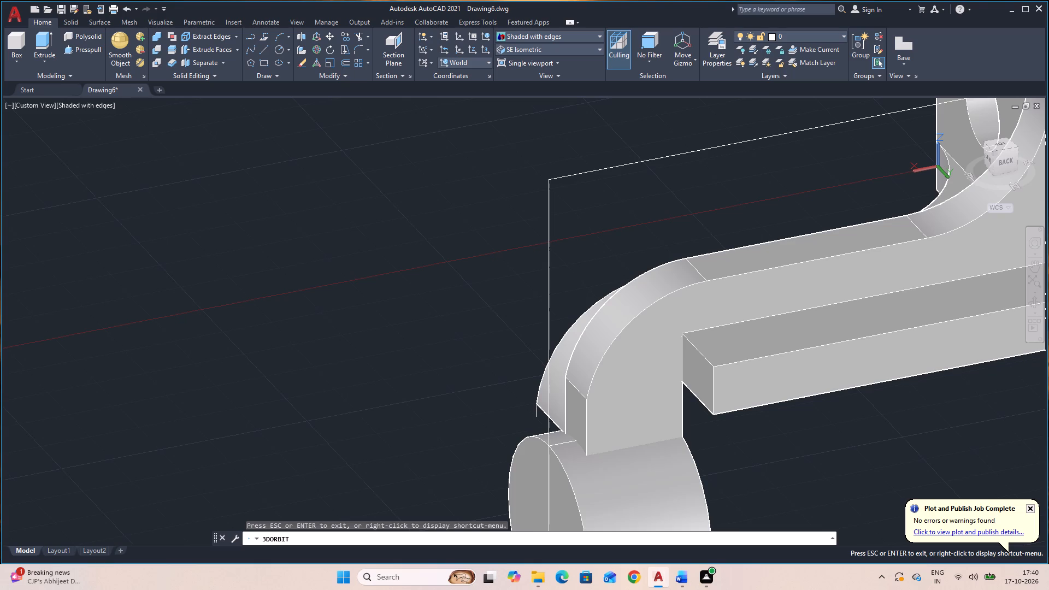
key(Escape)
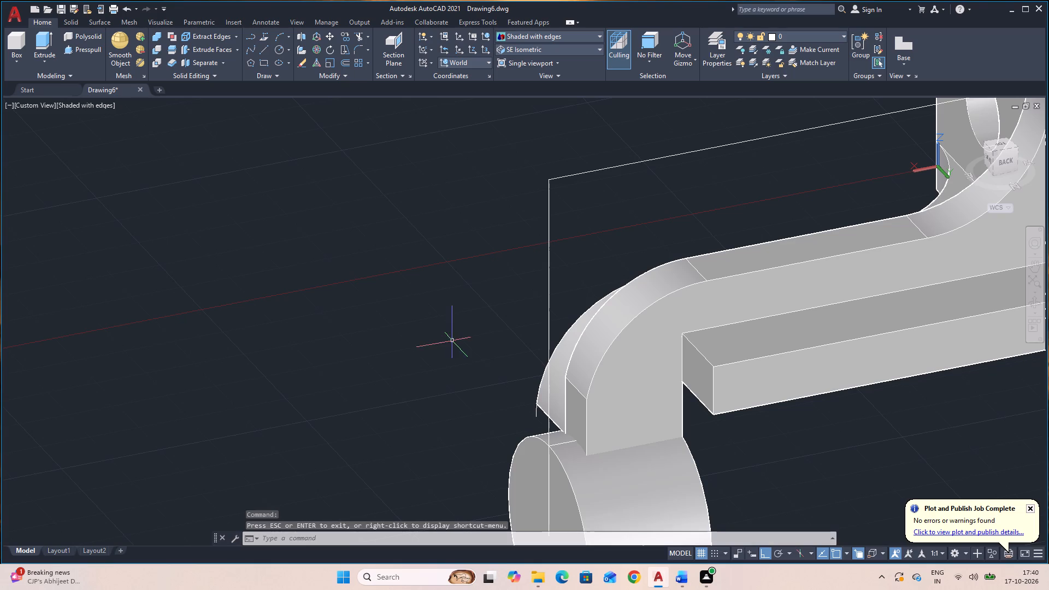
click(551, 238)
click(537, 240)
click(614, 200)
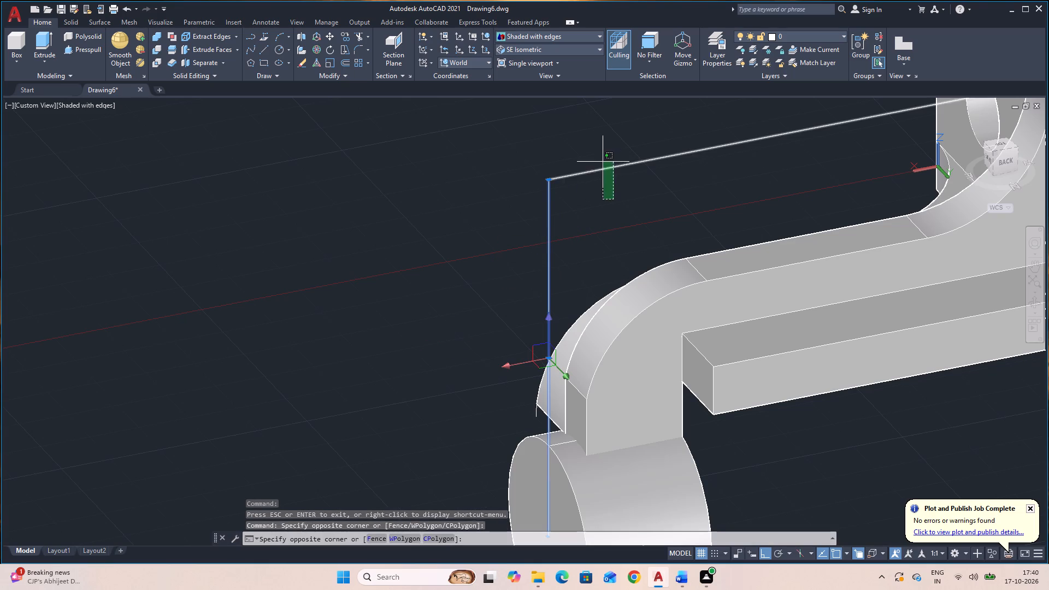
click(594, 157)
key(Delete)
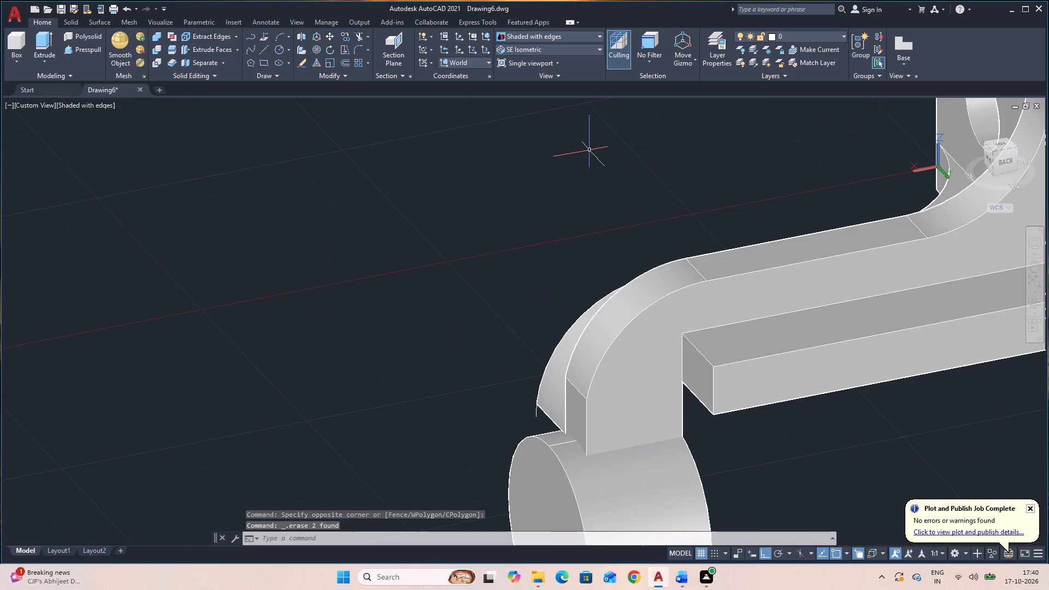
Draw a box on the base's end on the rib's open side, from the base's outer top corner to the rib and down to the rib's bottom.
scroll(563, 156, down, 1)
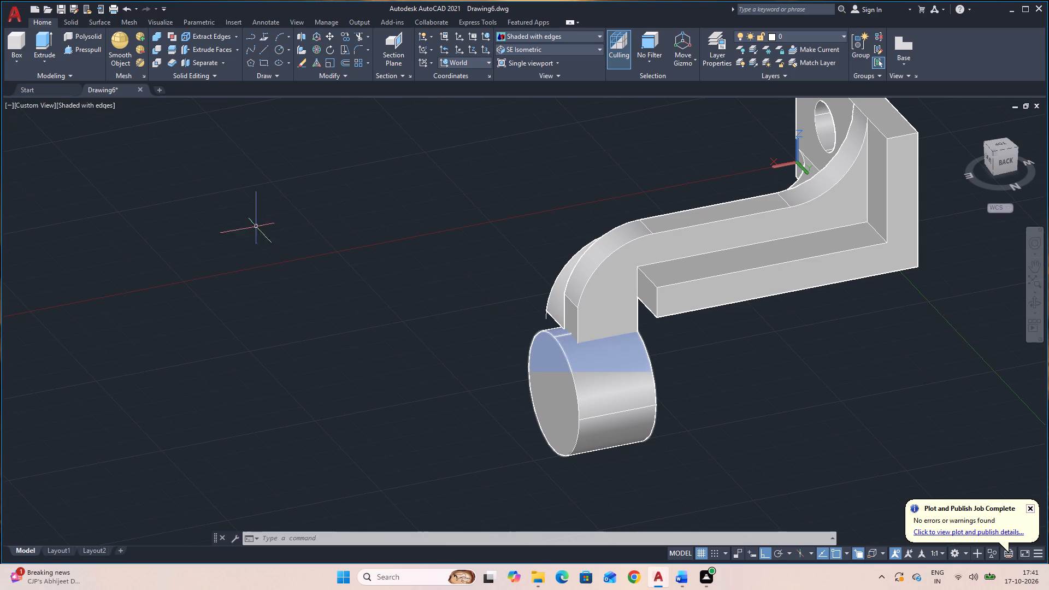
click(15, 38)
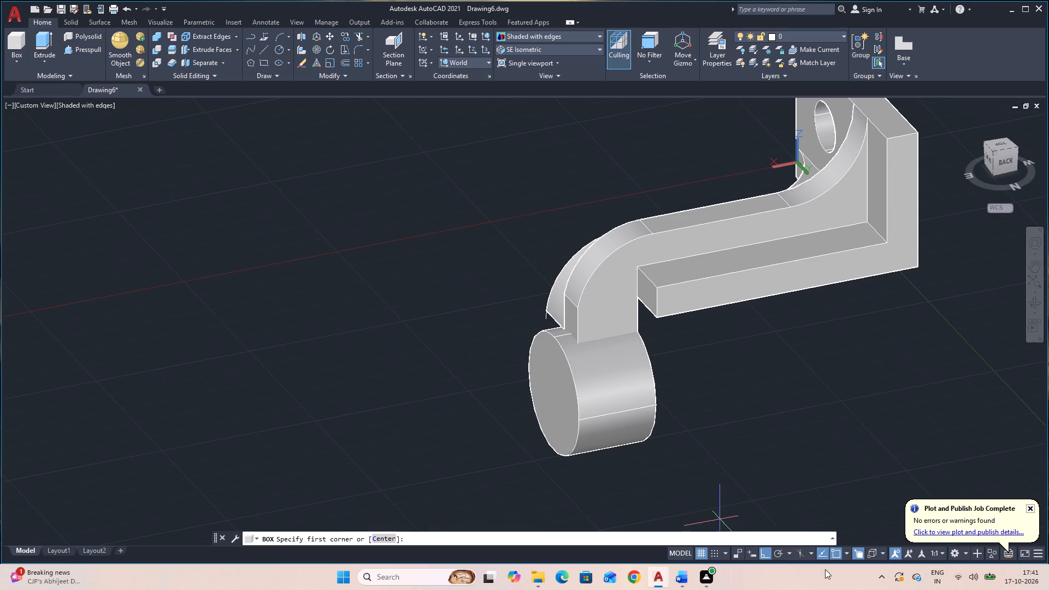
click(655, 290)
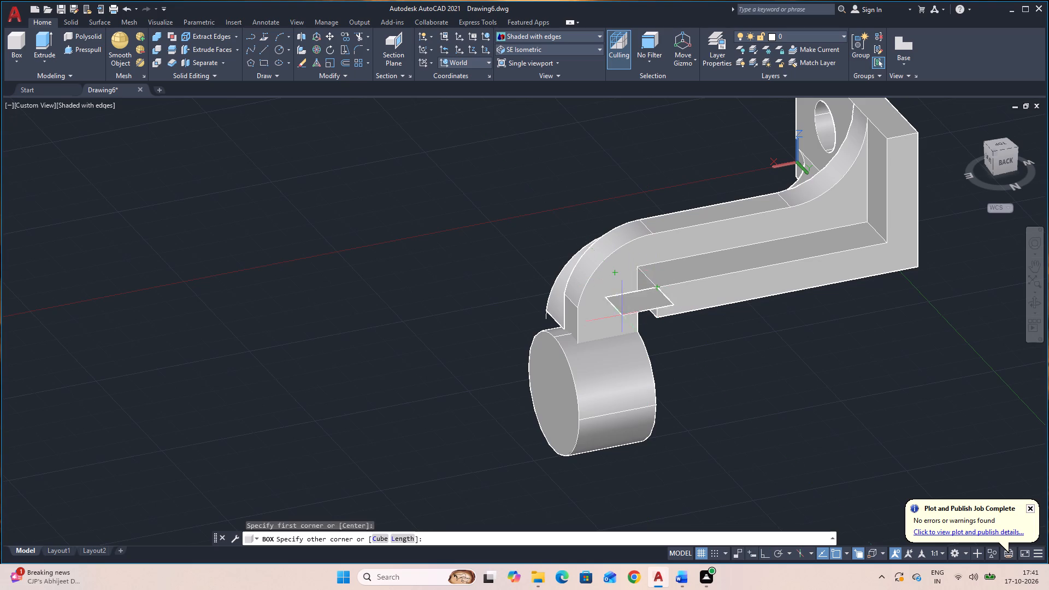
text(L)
key(space)
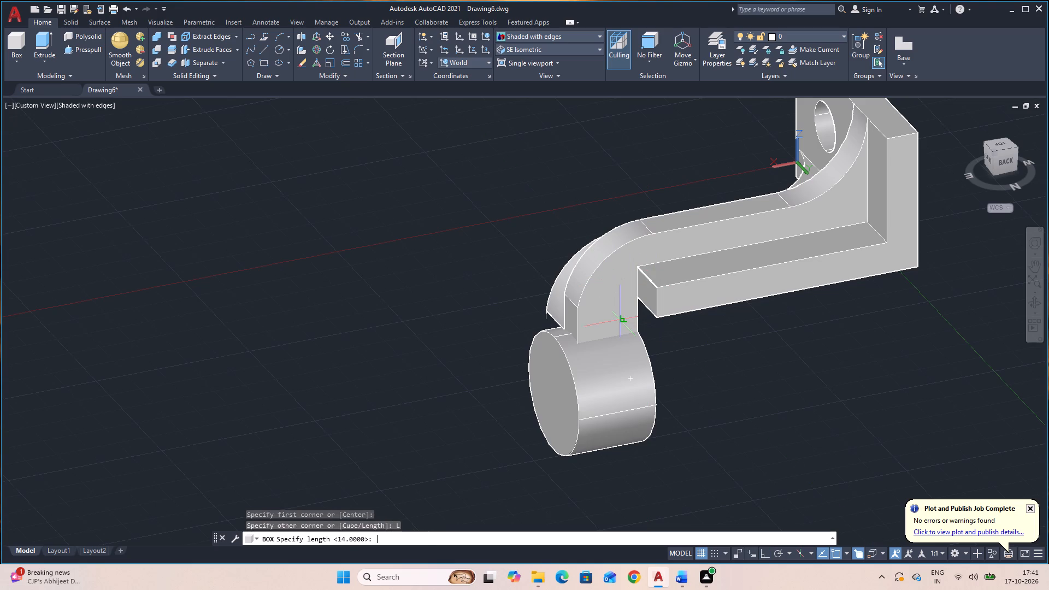
click(638, 268)
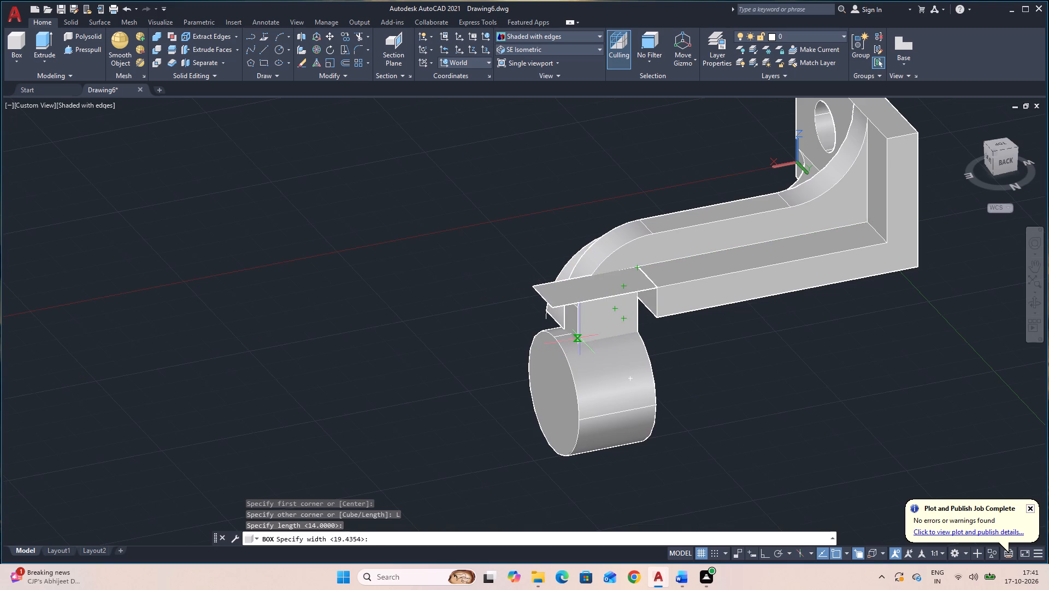
click(581, 342)
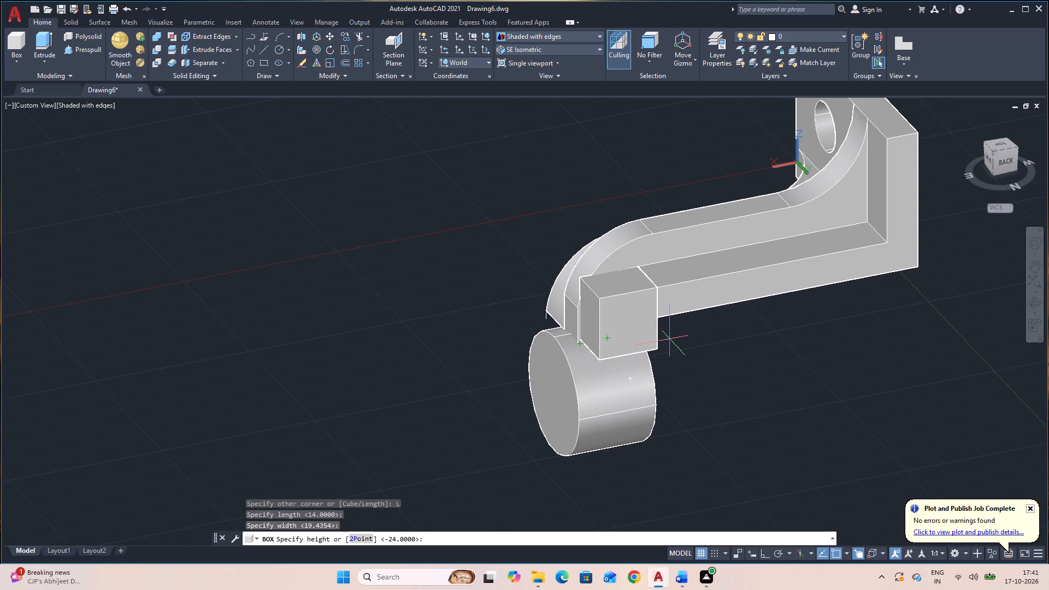
click(1036, 304)
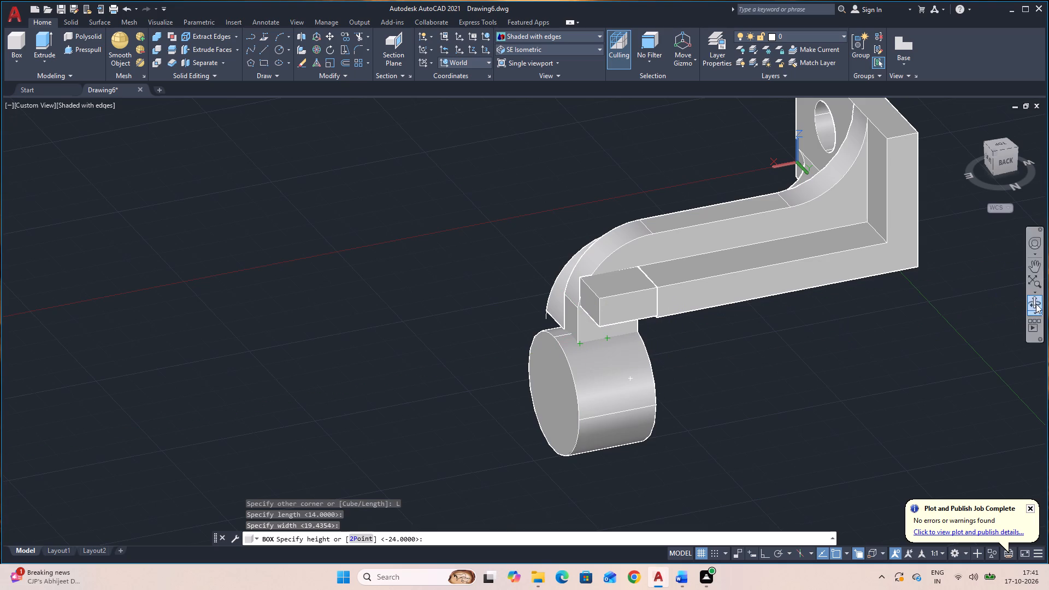
drag(919, 340, 859, 339)
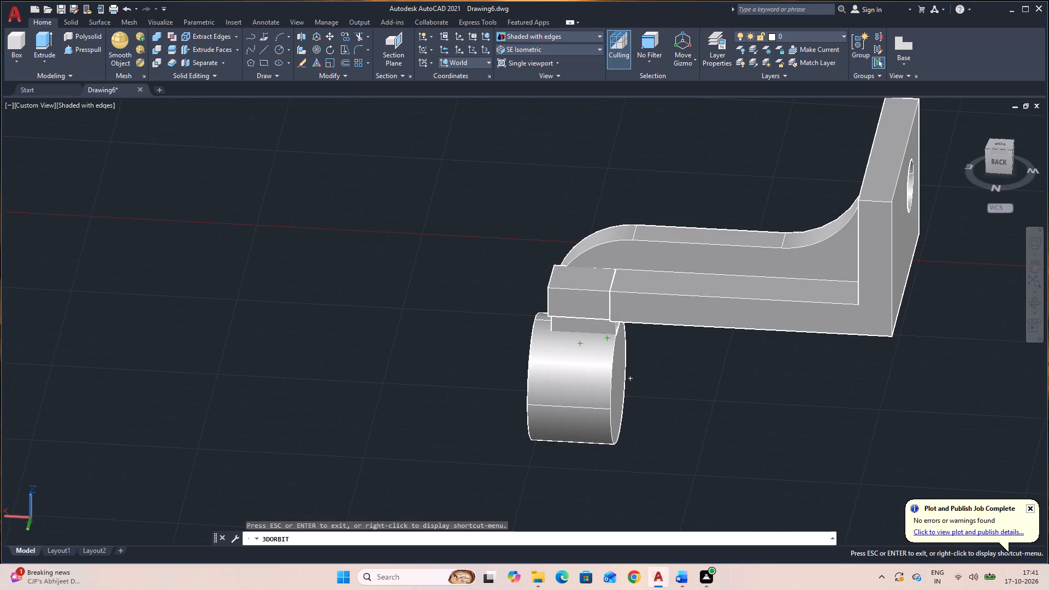
key(Escape)
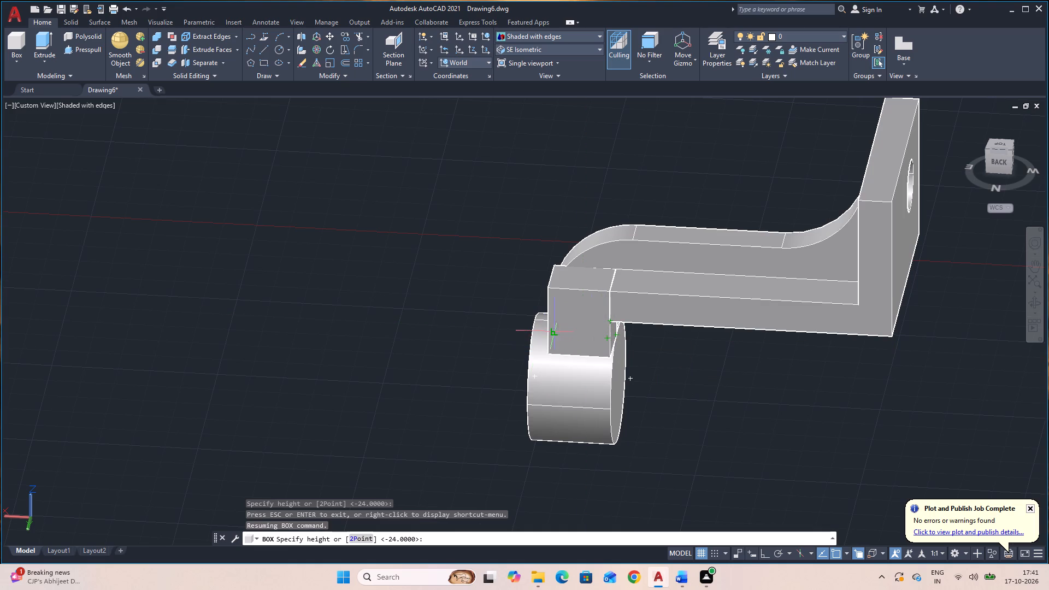
click(1037, 304)
drag(856, 364, 995, 379)
drag(888, 389, 943, 386)
key(Escape)
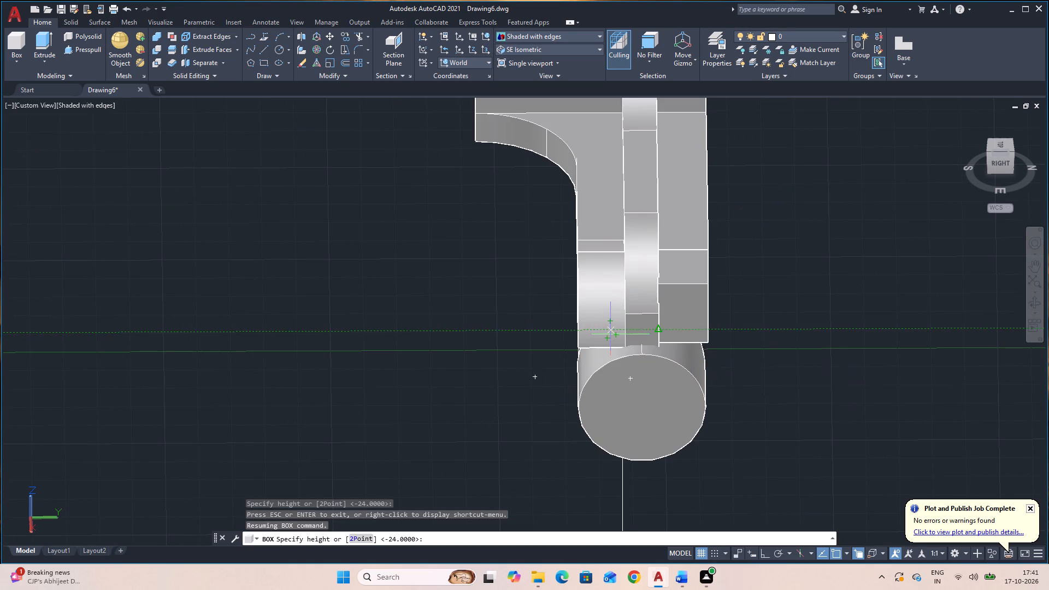
click(659, 347)
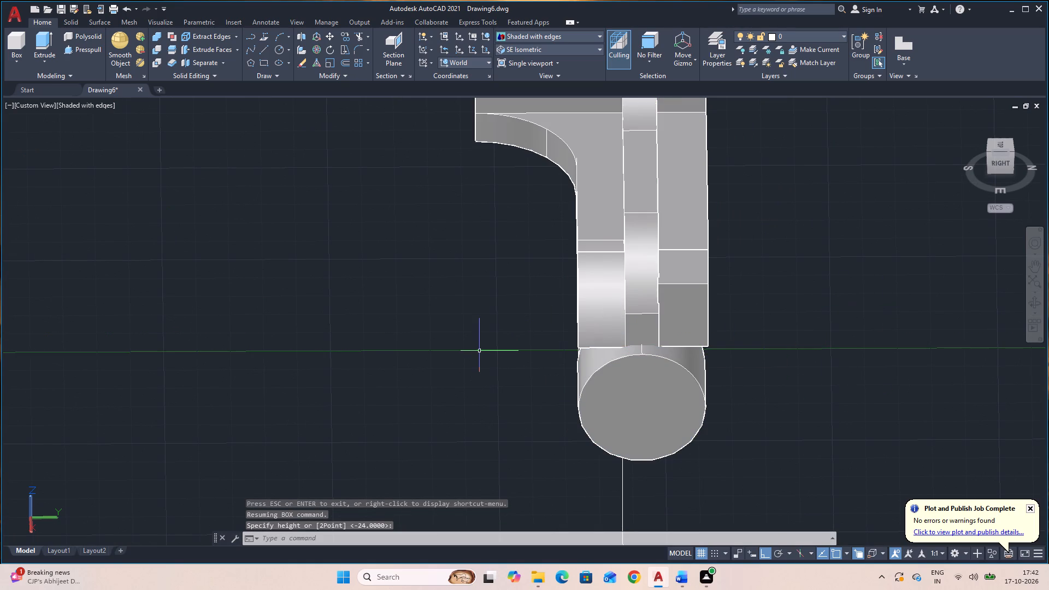
key(Escape)
Move the loose curve by its lower end from the curved side section to the new box's outer lower corner.
scroll(592, 365, up, 3)
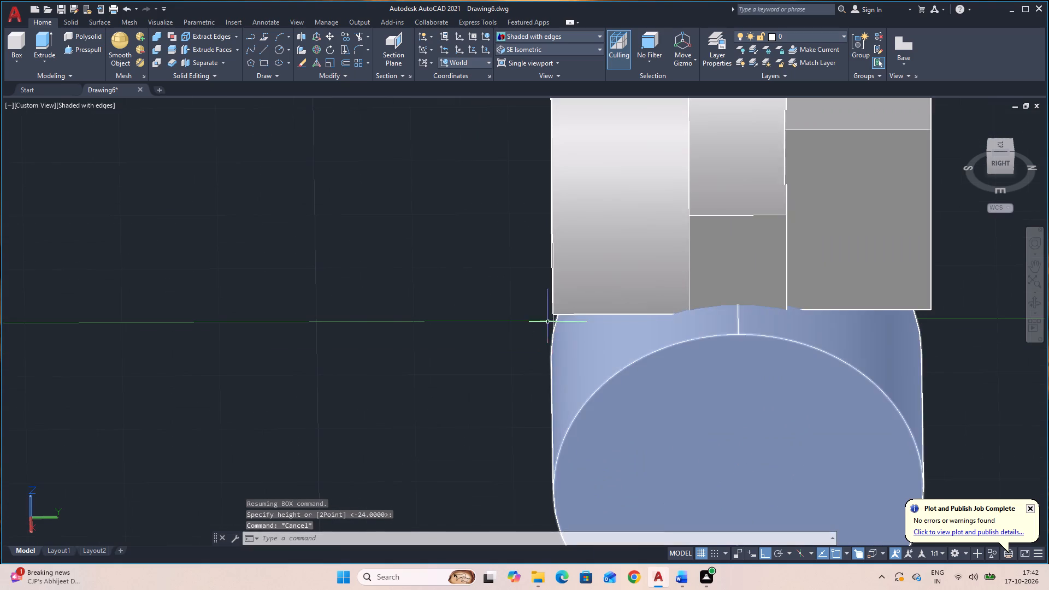
click(555, 320)
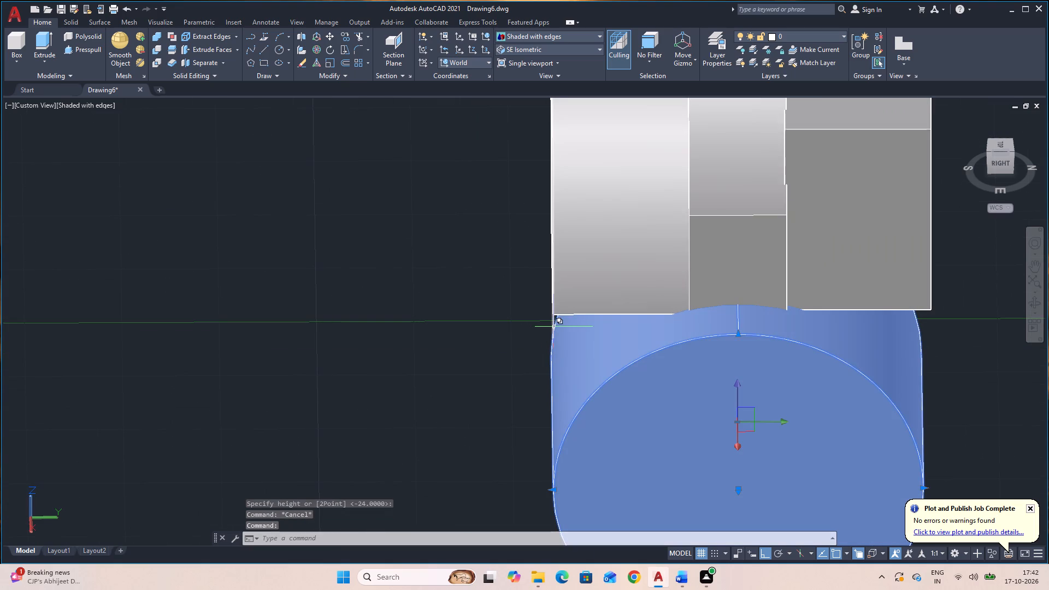
key(Escape)
click(553, 323)
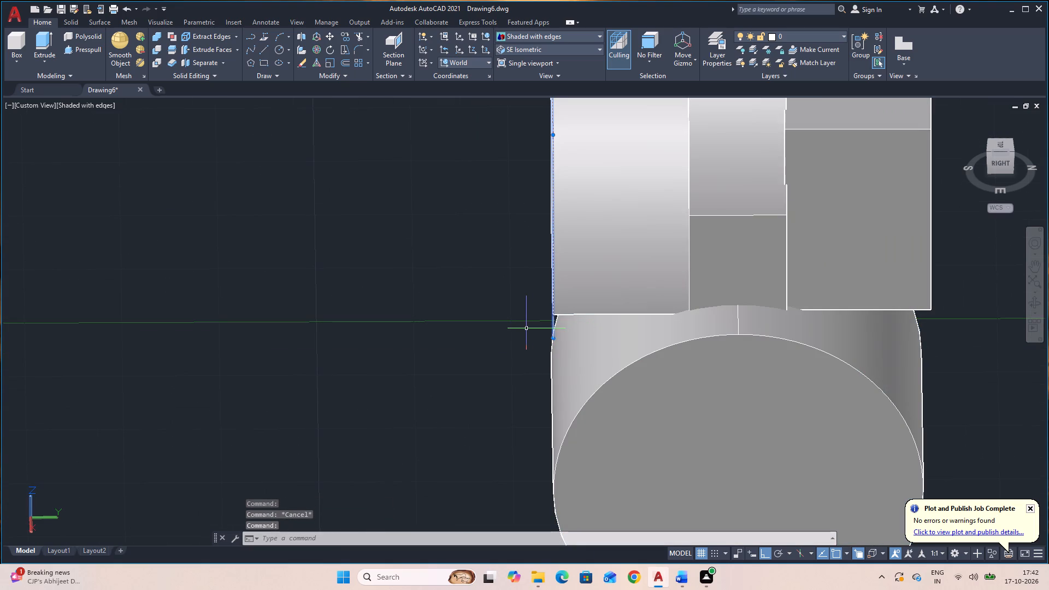
key(m)
key(space)
click(552, 339)
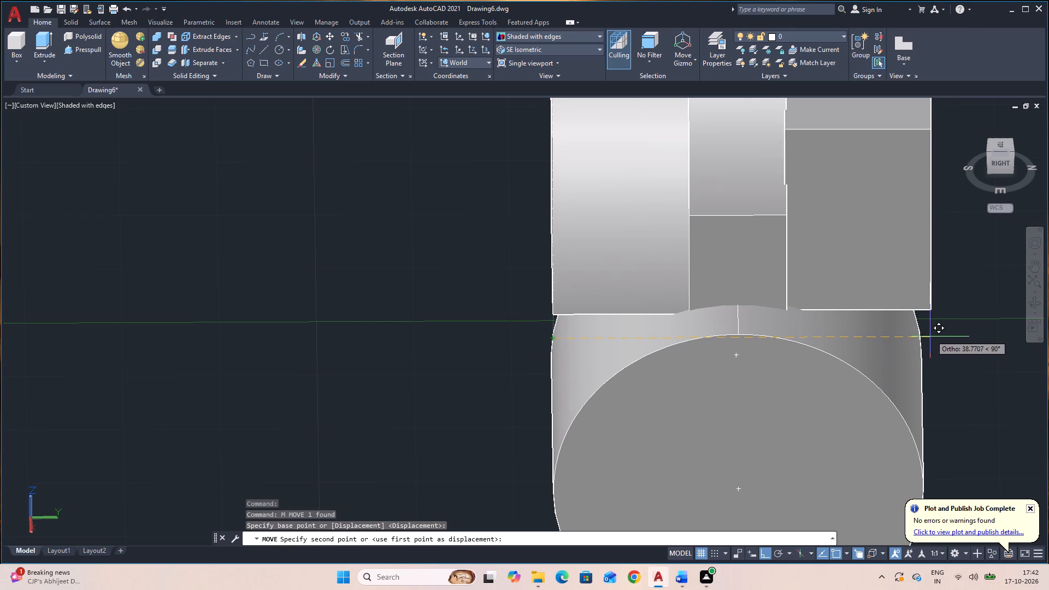
click(931, 309)
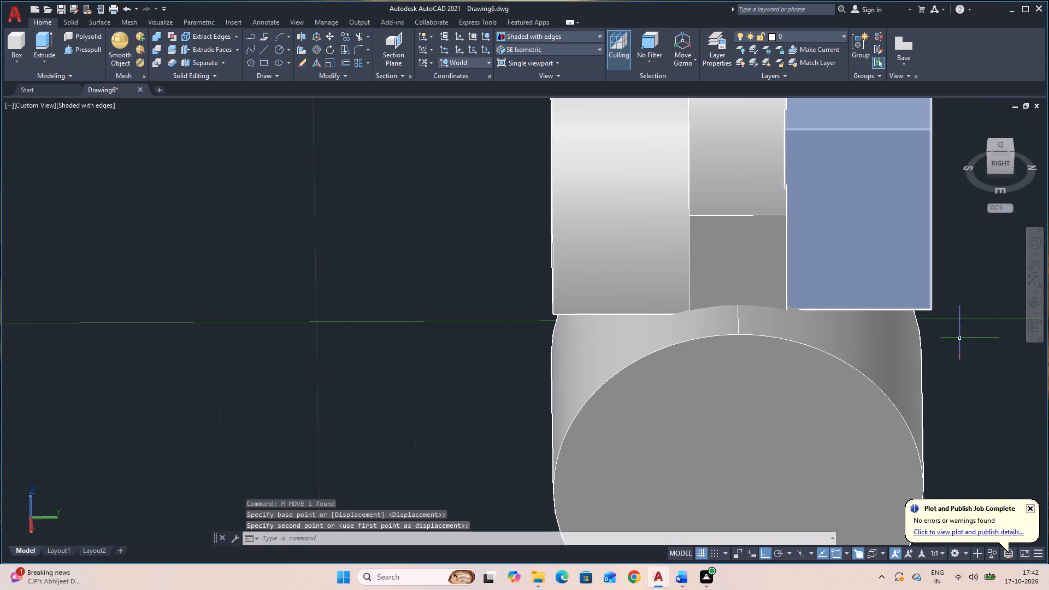
key(Escape)
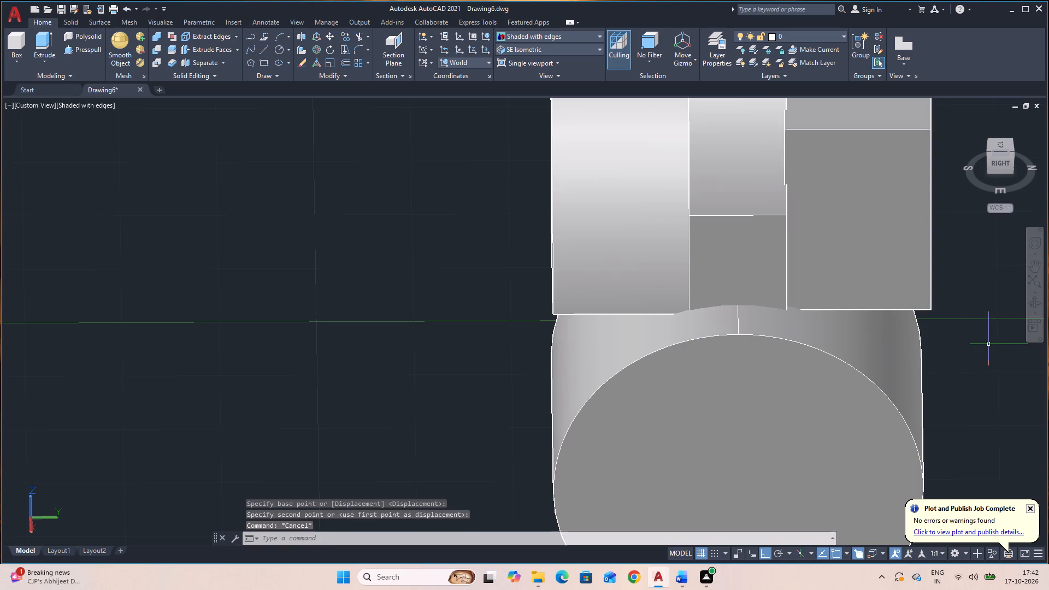
Move the loose curve by its straight end down onto the base's outer top edge beside the new box.
scroll(1014, 315, down, 2)
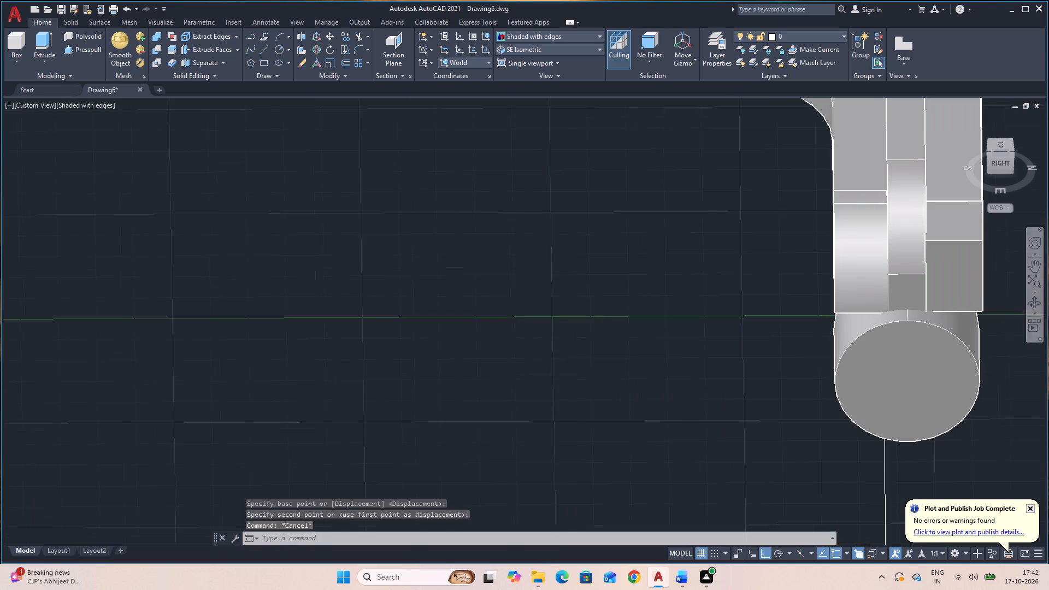
middle_drag(427, 434, 203, 432)
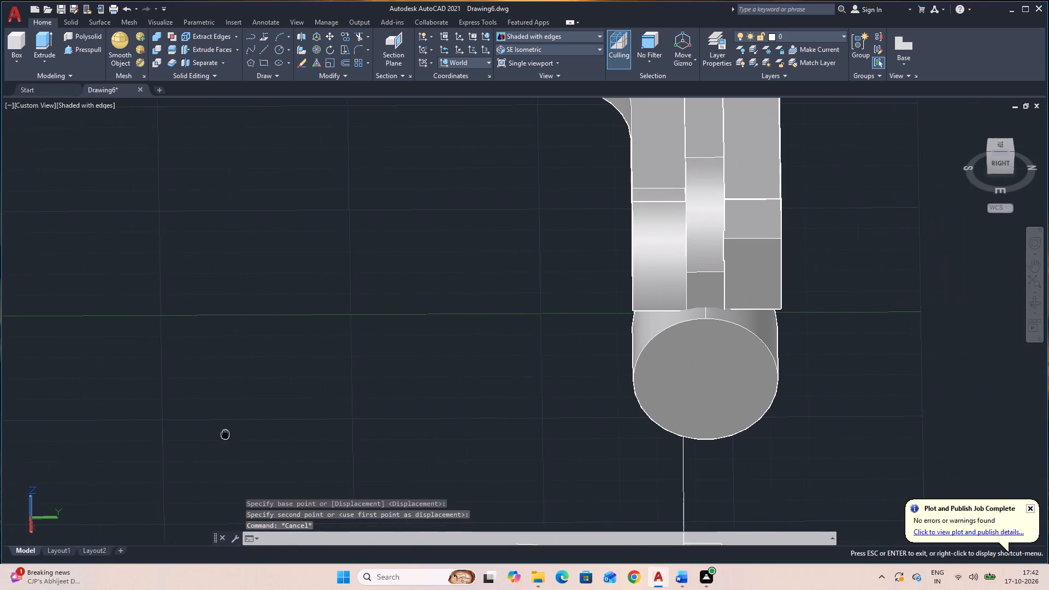
middle_drag(203, 432, 182, 433)
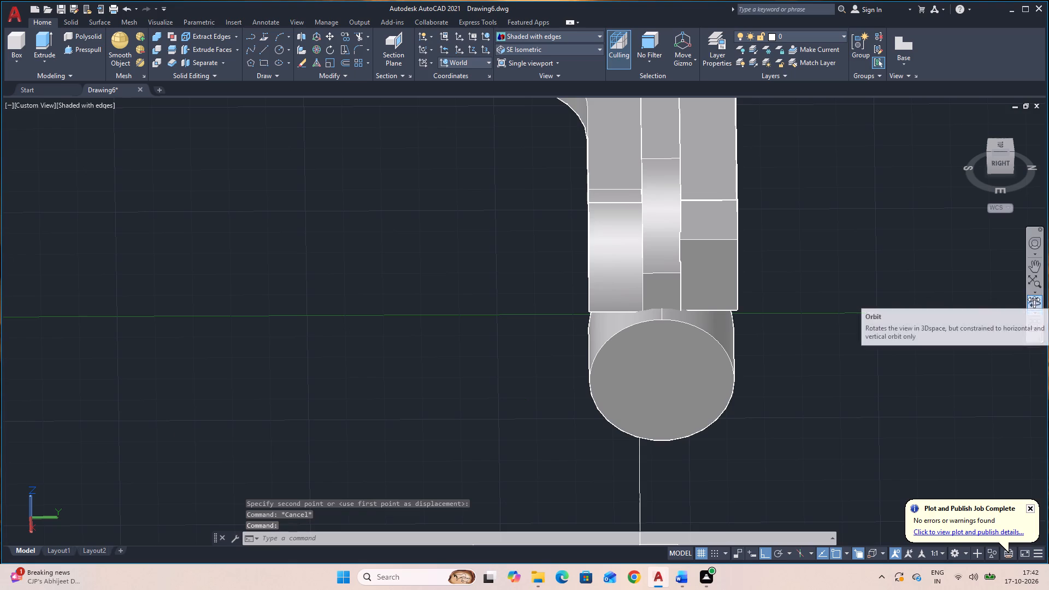
click(1035, 299)
drag(888, 345, 737, 283)
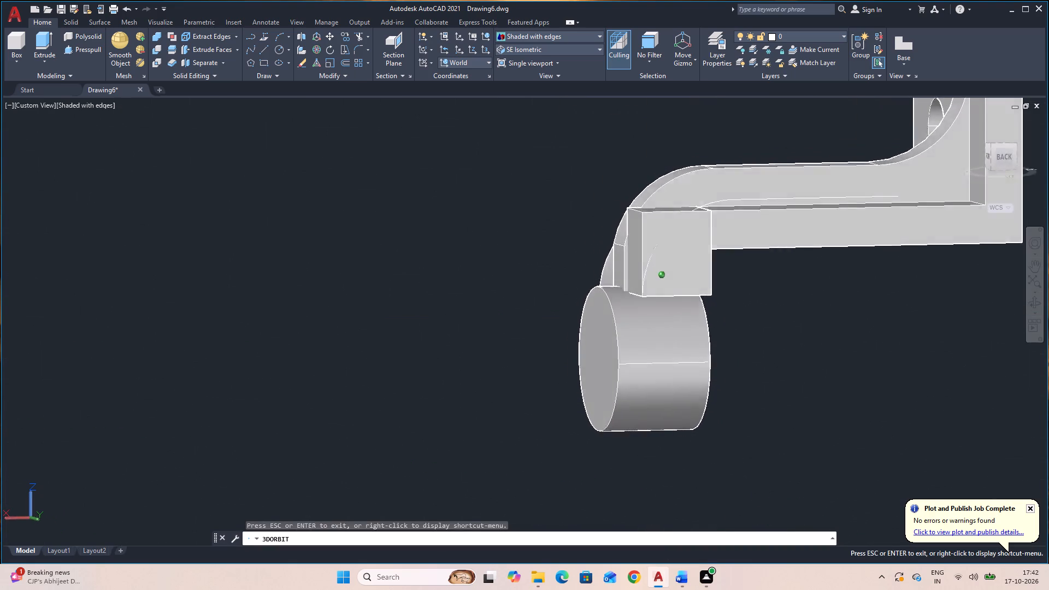
drag(737, 283, 735, 331)
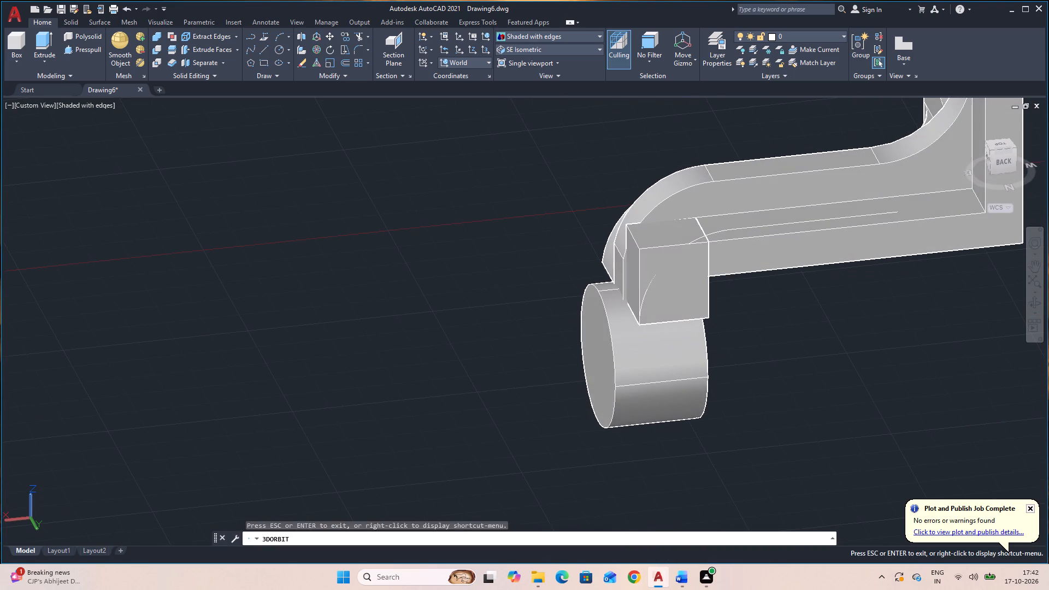
key(space)
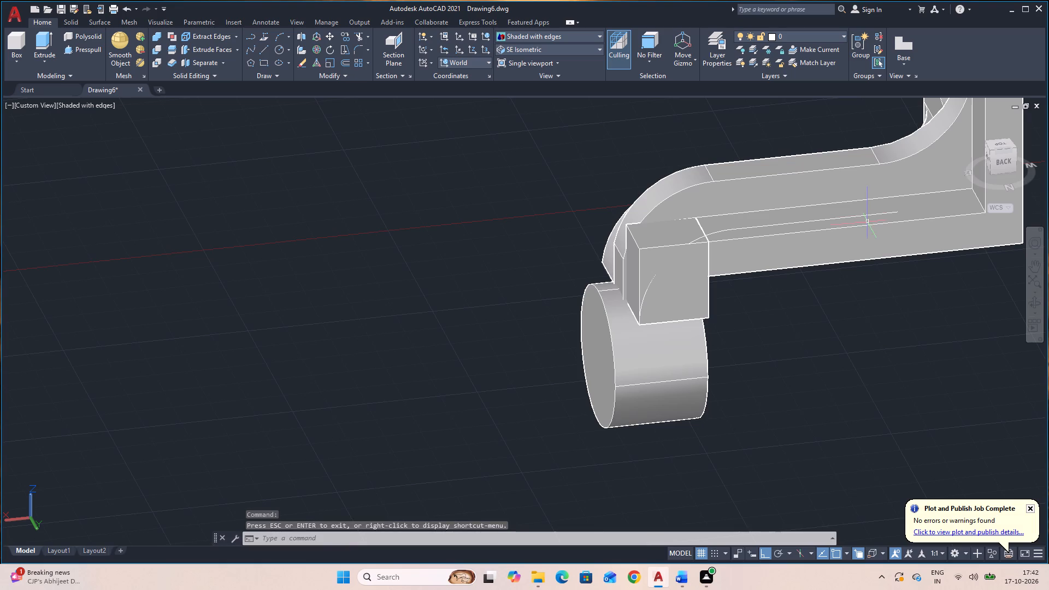
click(869, 212)
key(Escape)
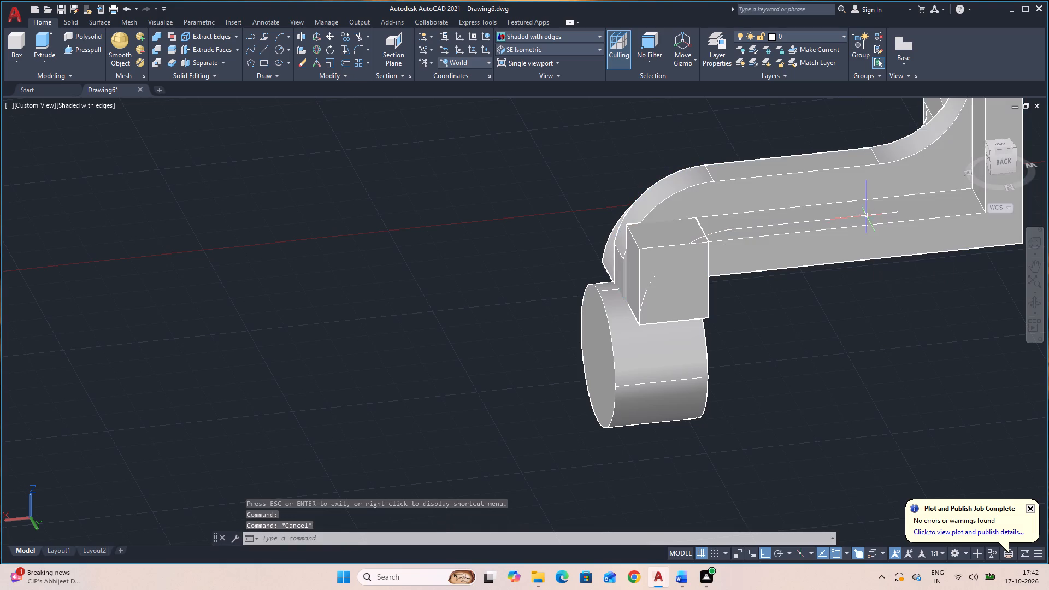
key(Escape)
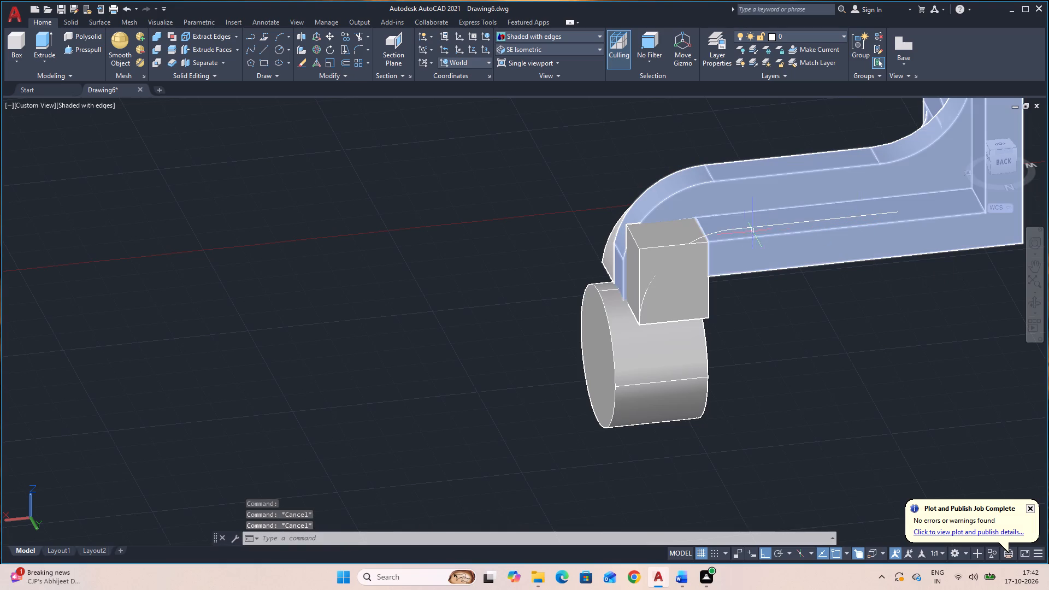
click(702, 237)
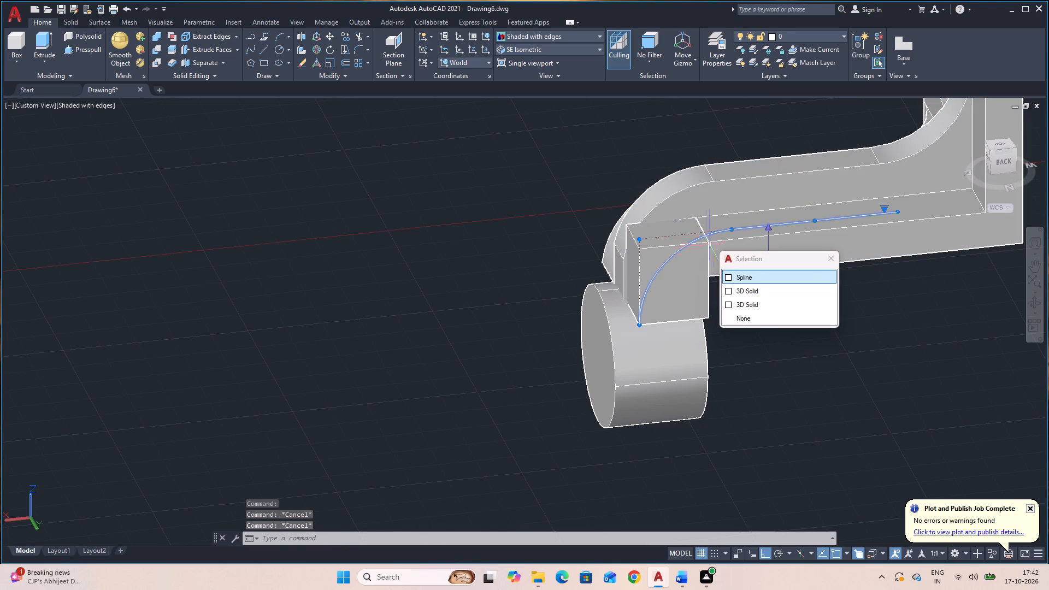
click(798, 273)
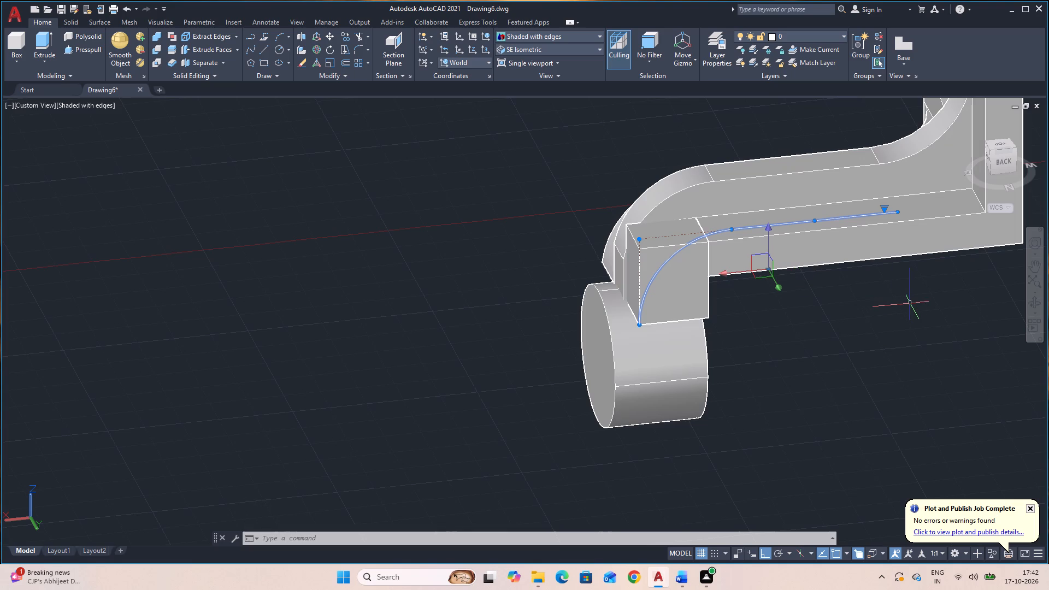
text(M)
key(space)
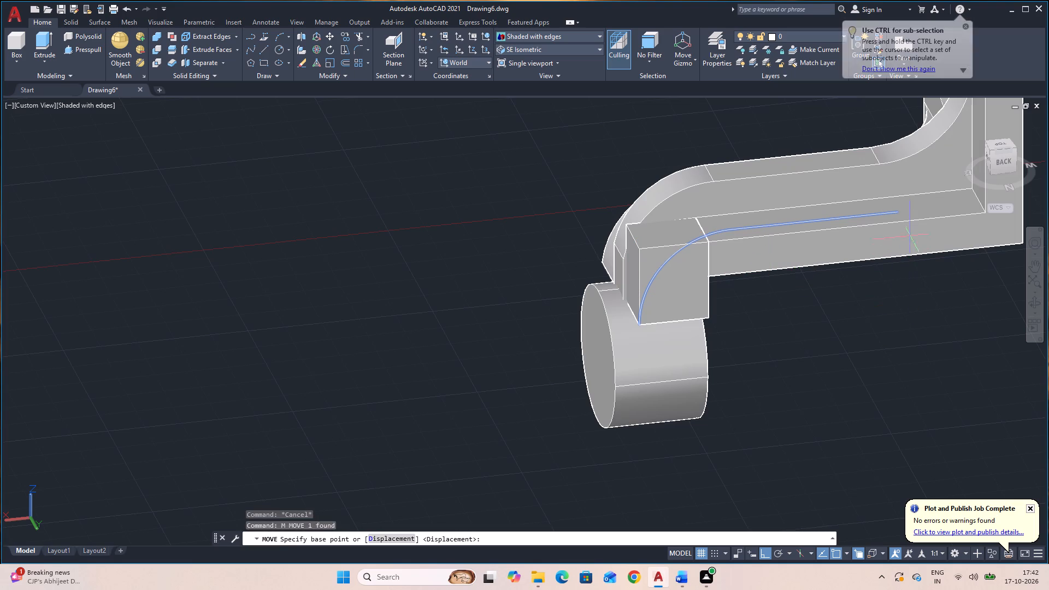
click(901, 216)
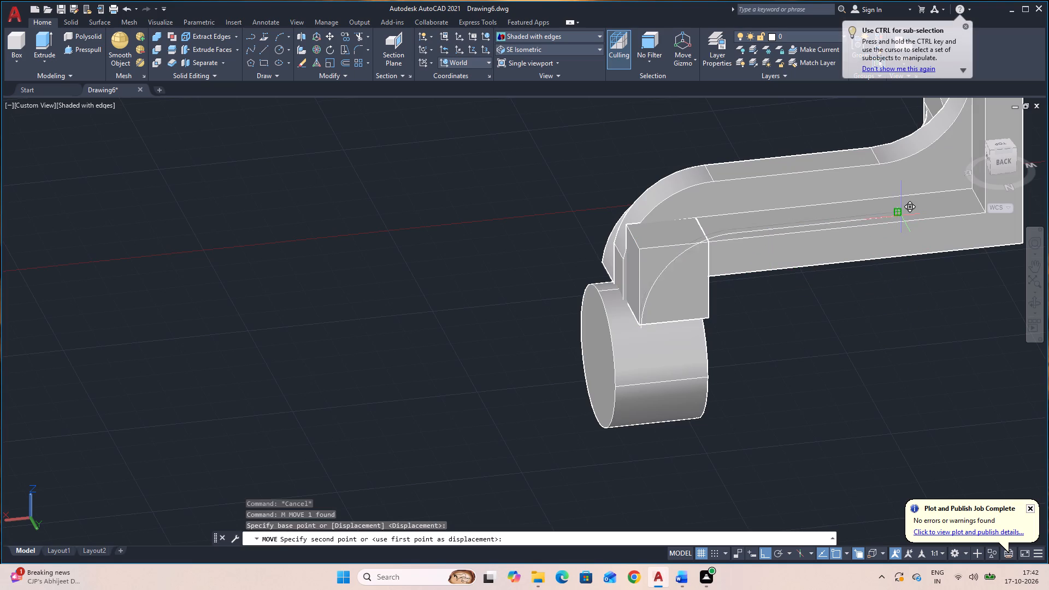
click(900, 222)
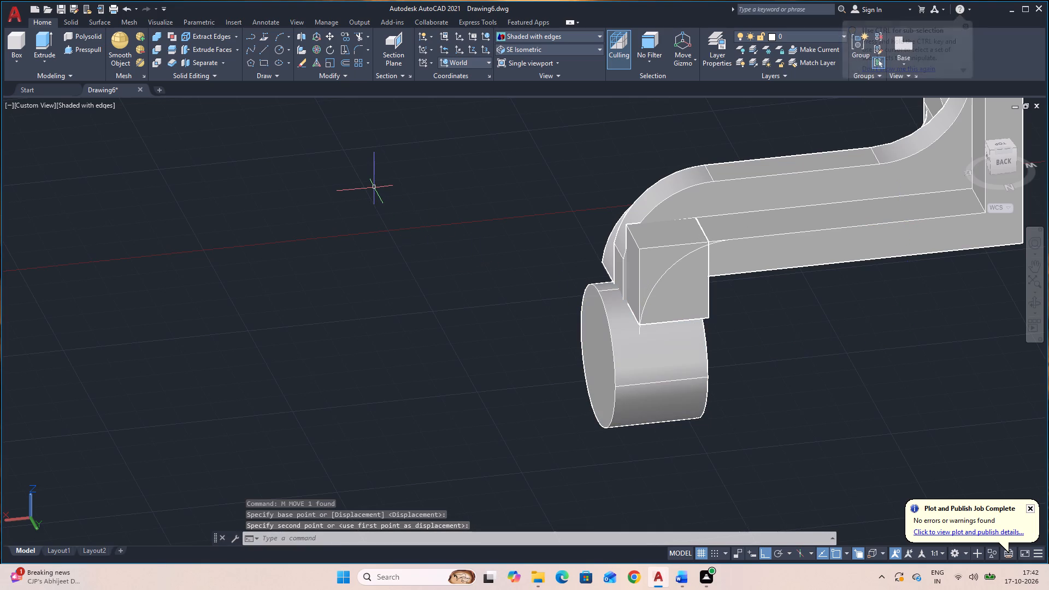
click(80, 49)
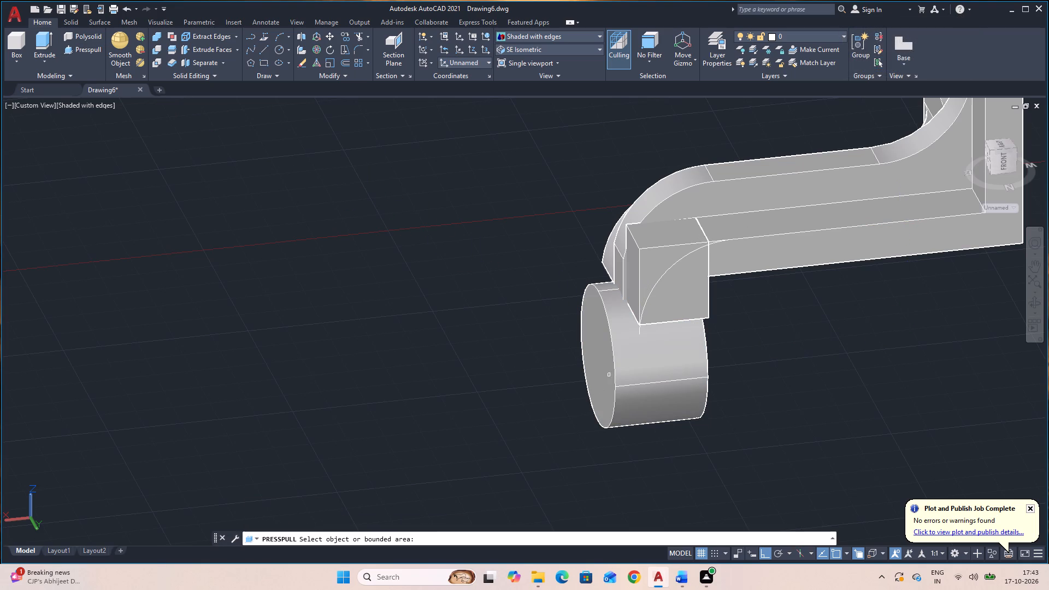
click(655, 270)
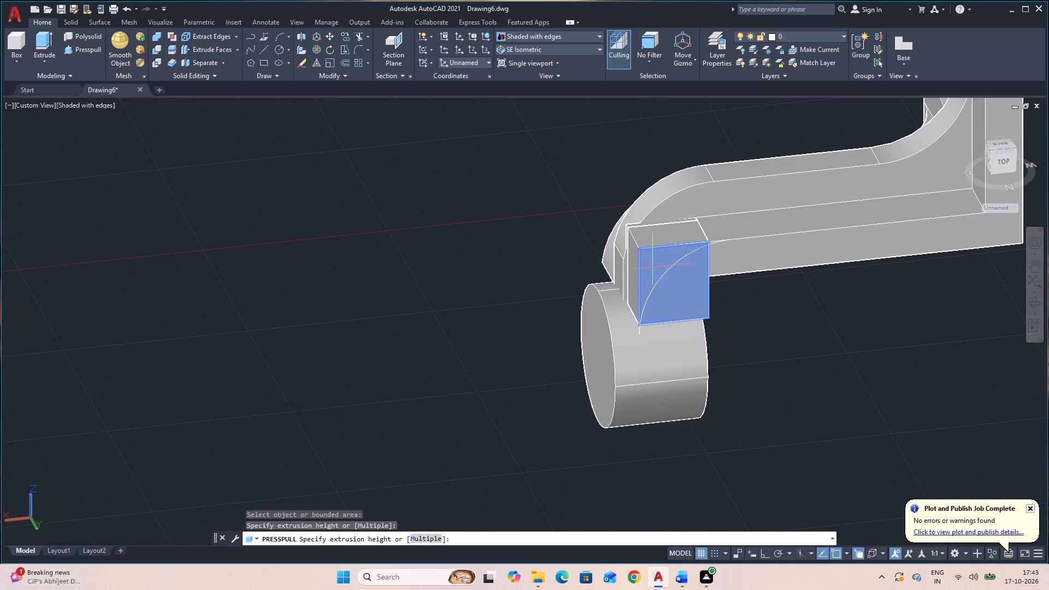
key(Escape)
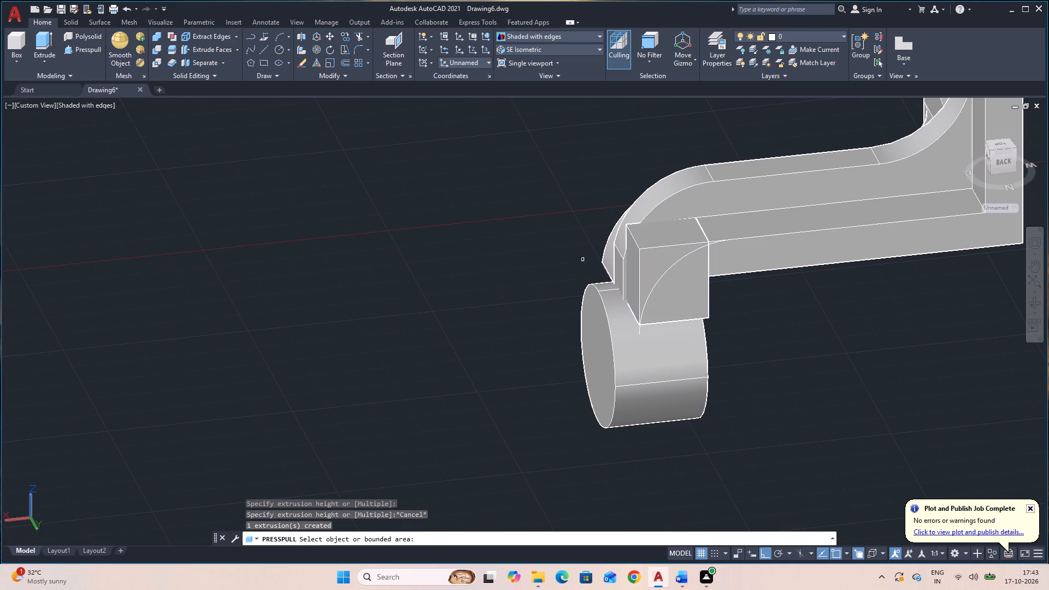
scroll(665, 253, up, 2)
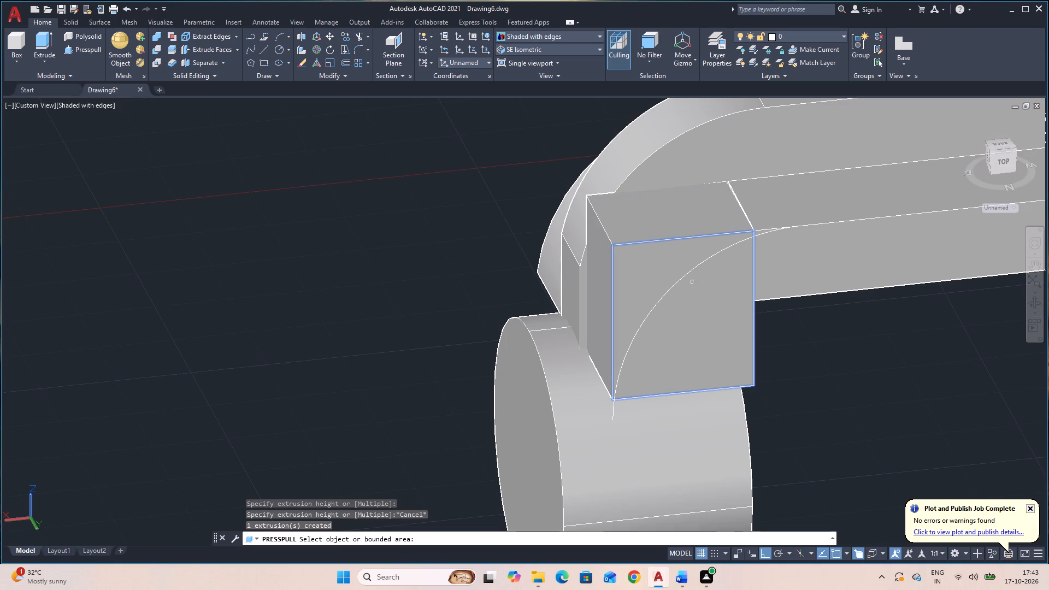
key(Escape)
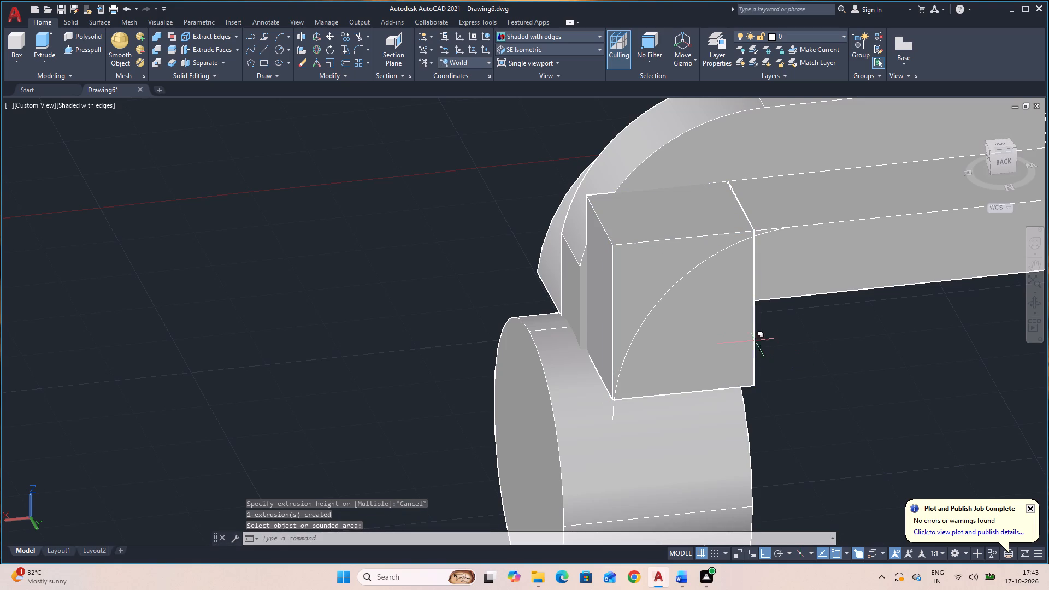
Presspull the thin sliver between the curve and the base's outer top edge inward to the rib, cutting it from the base.
click(80, 45)
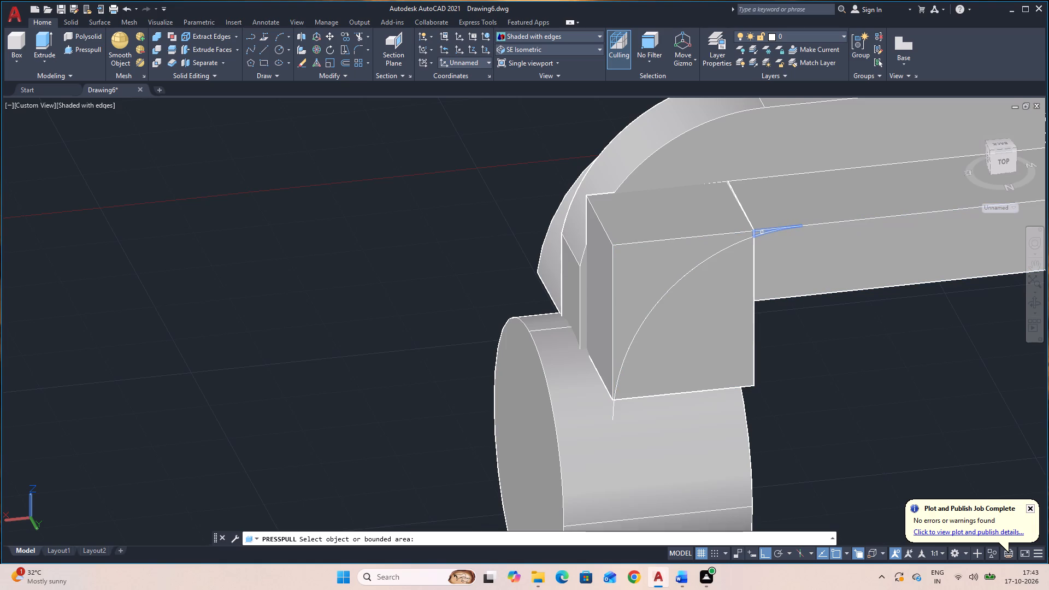
scroll(762, 233, up, 4)
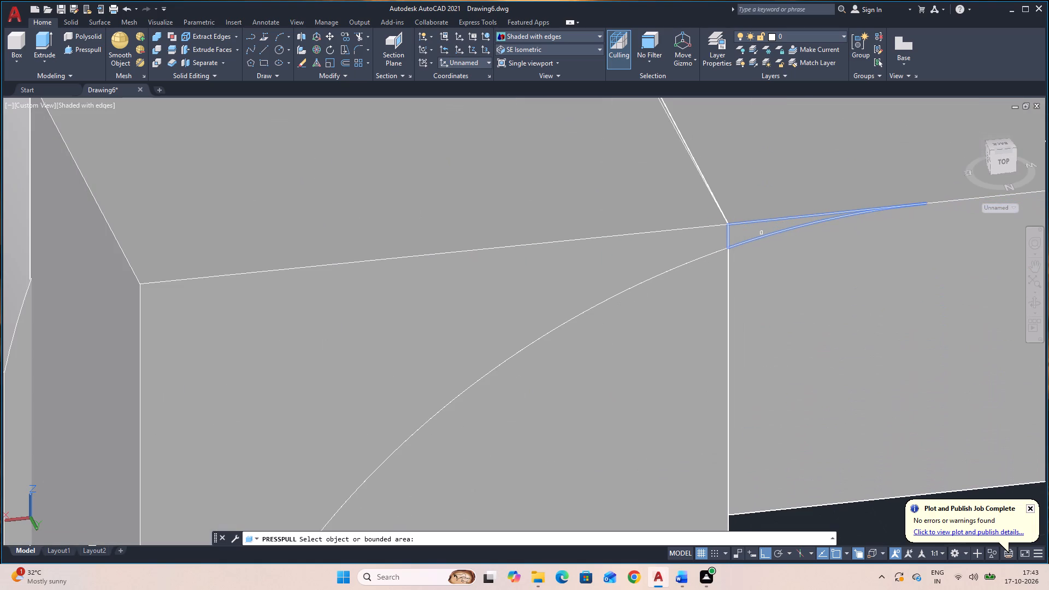
click(761, 233)
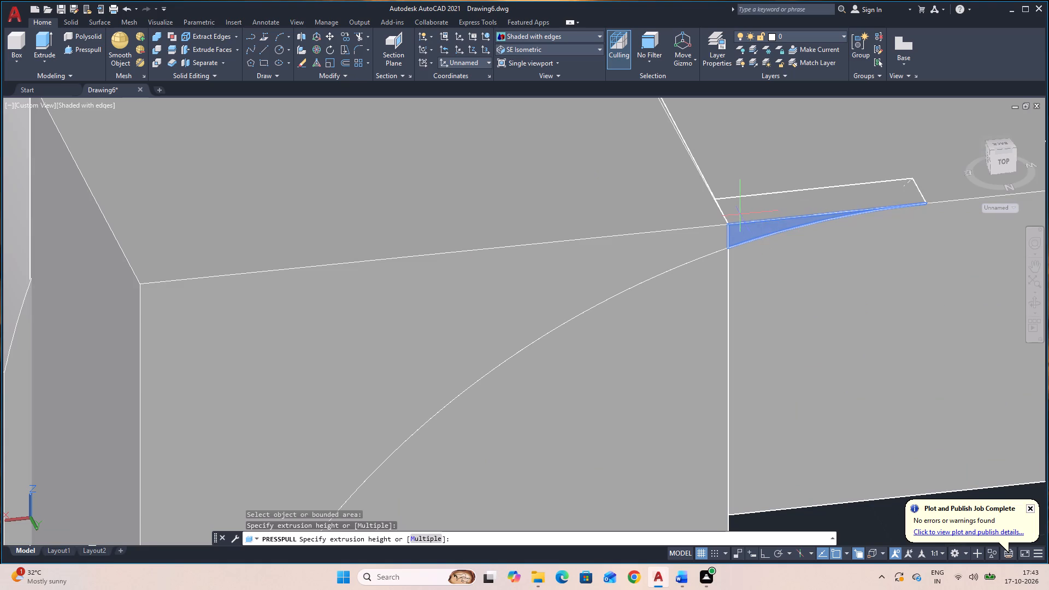
scroll(740, 215, down, 2)
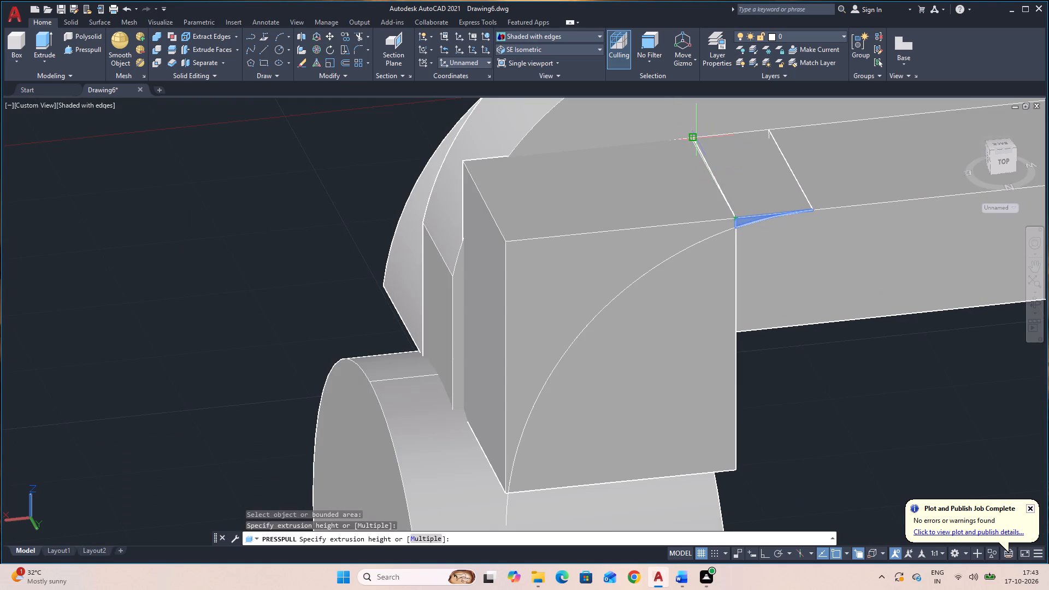
click(697, 139)
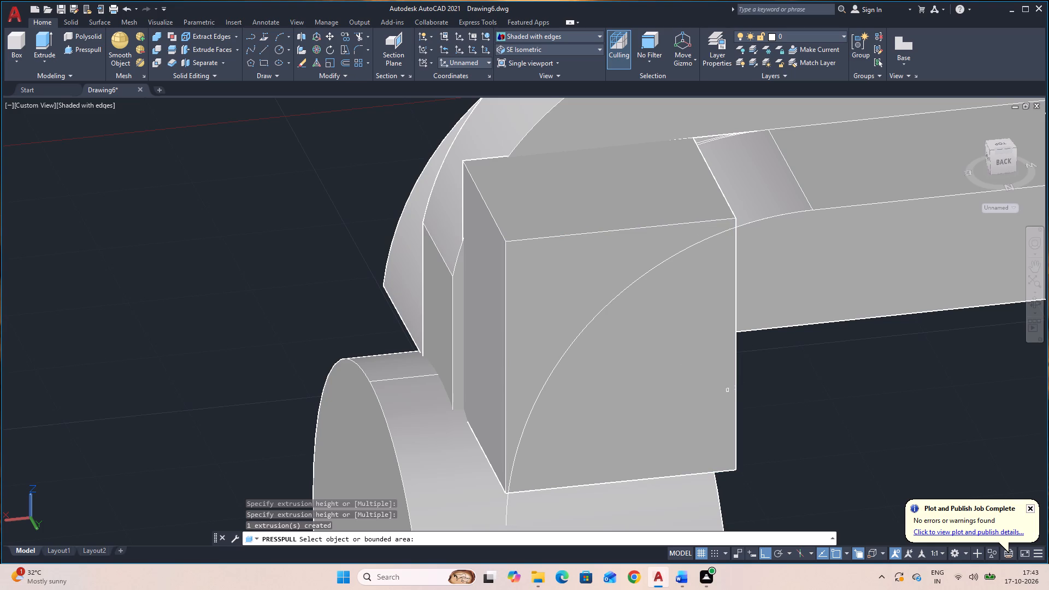
key(Escape)
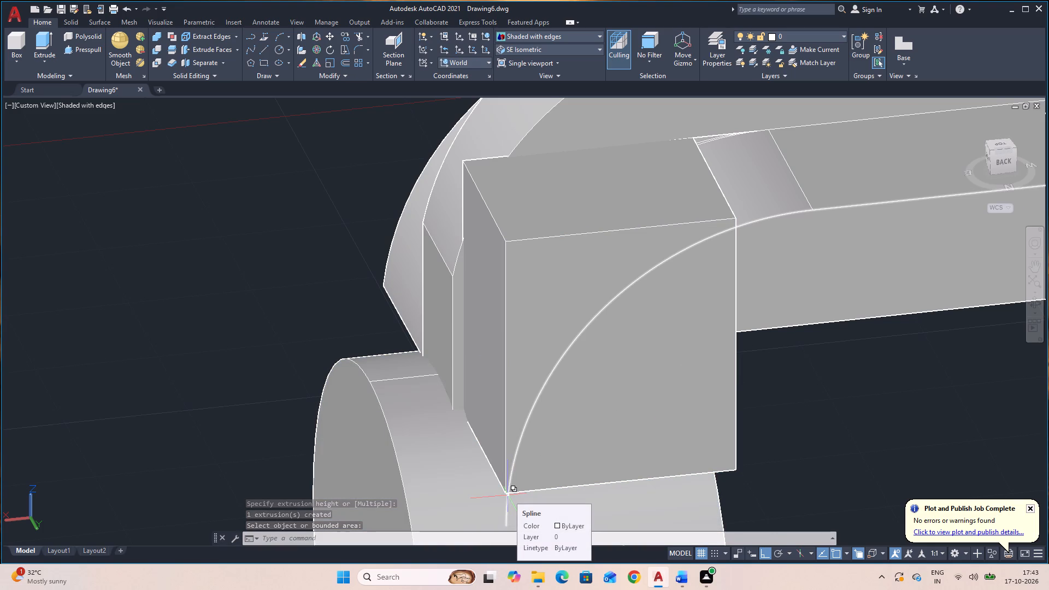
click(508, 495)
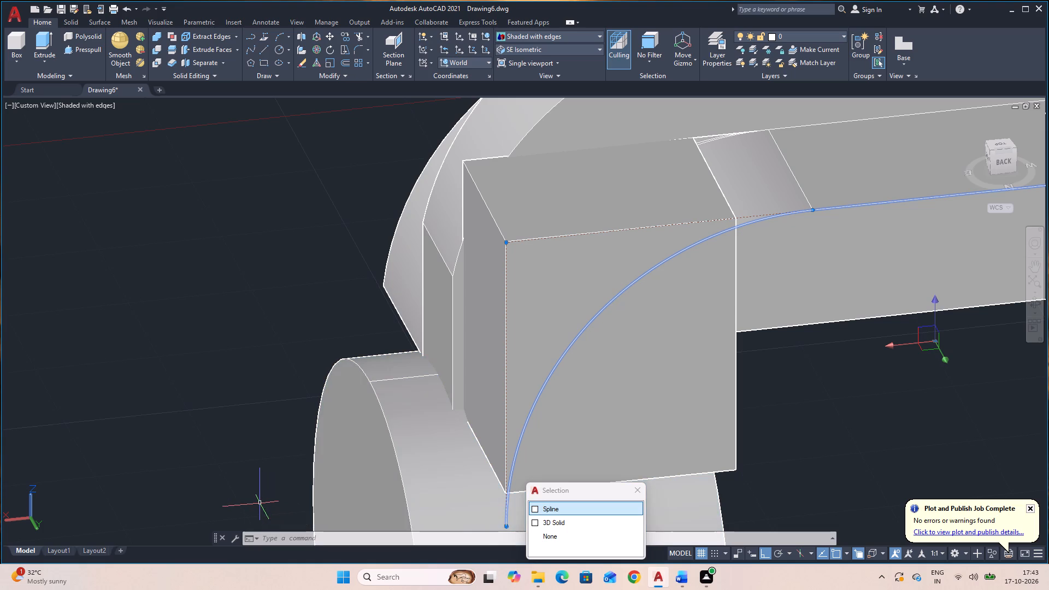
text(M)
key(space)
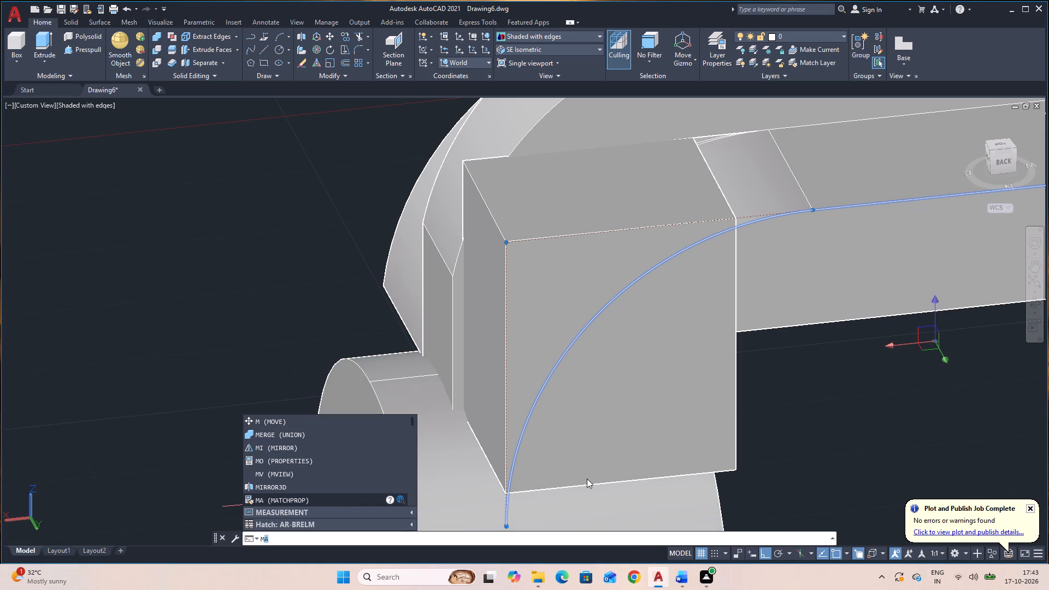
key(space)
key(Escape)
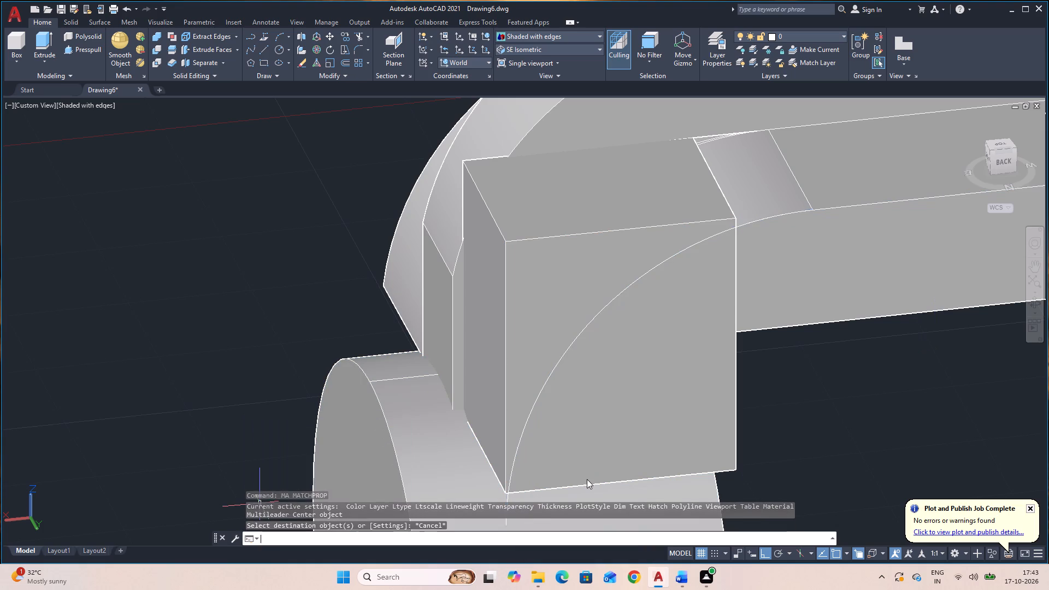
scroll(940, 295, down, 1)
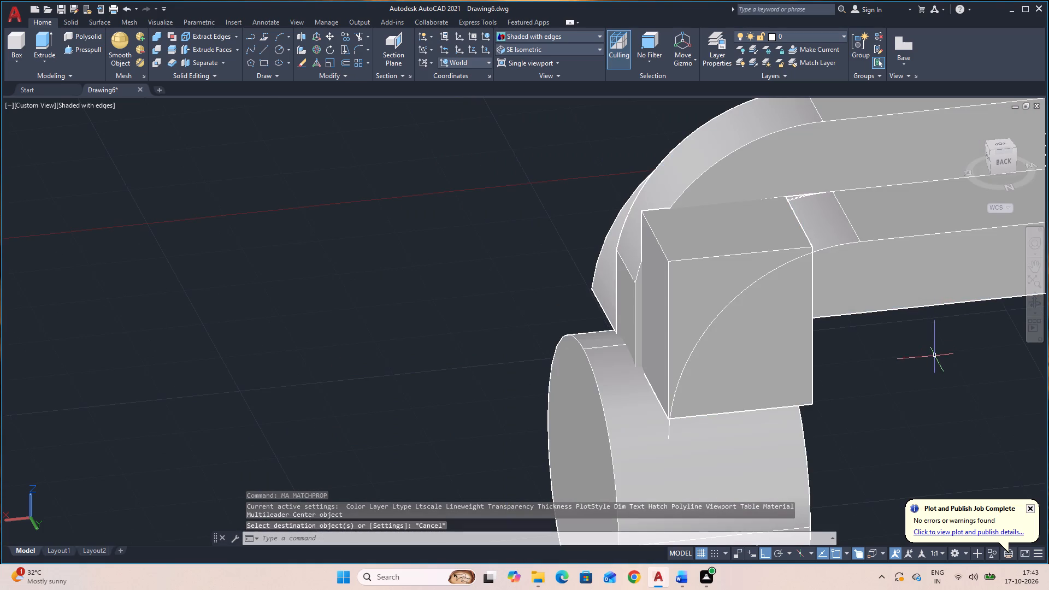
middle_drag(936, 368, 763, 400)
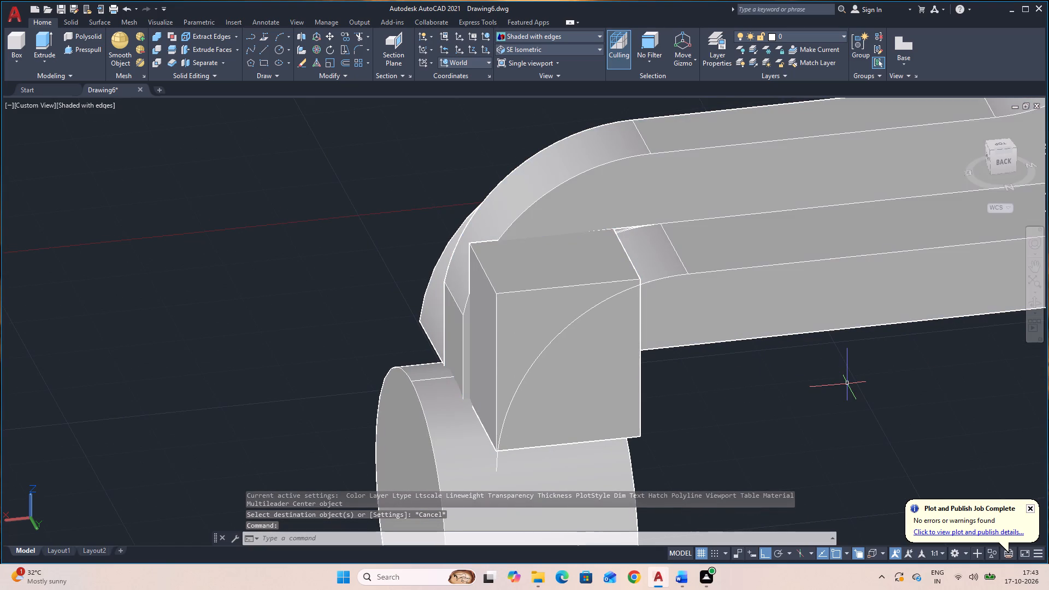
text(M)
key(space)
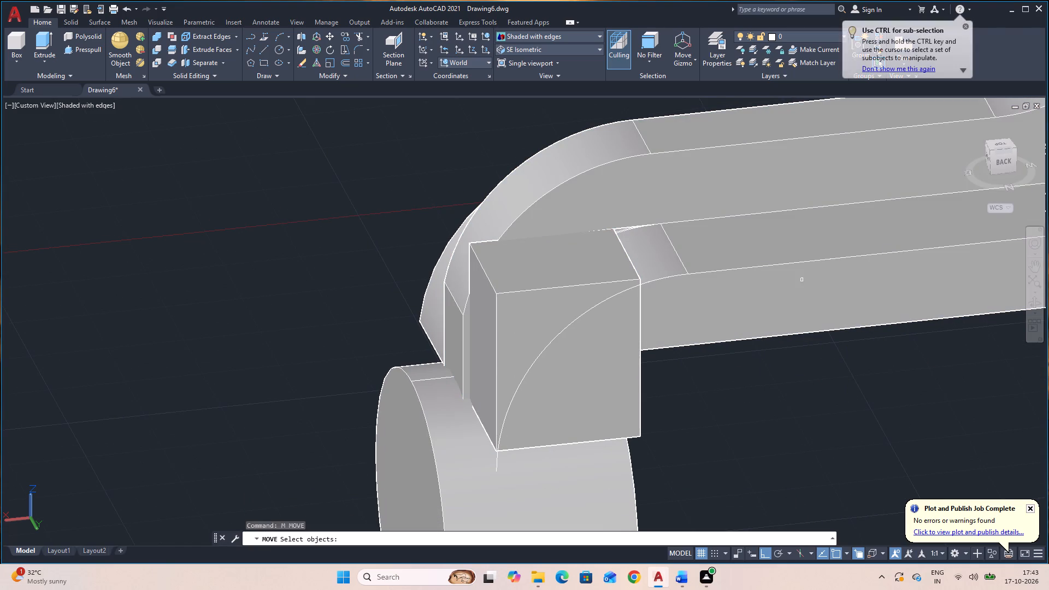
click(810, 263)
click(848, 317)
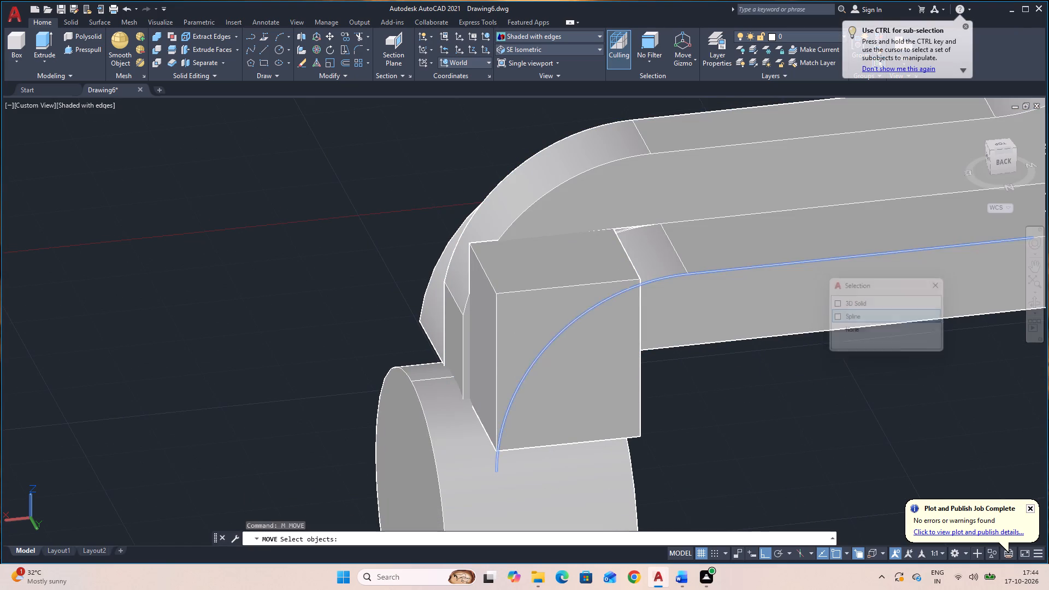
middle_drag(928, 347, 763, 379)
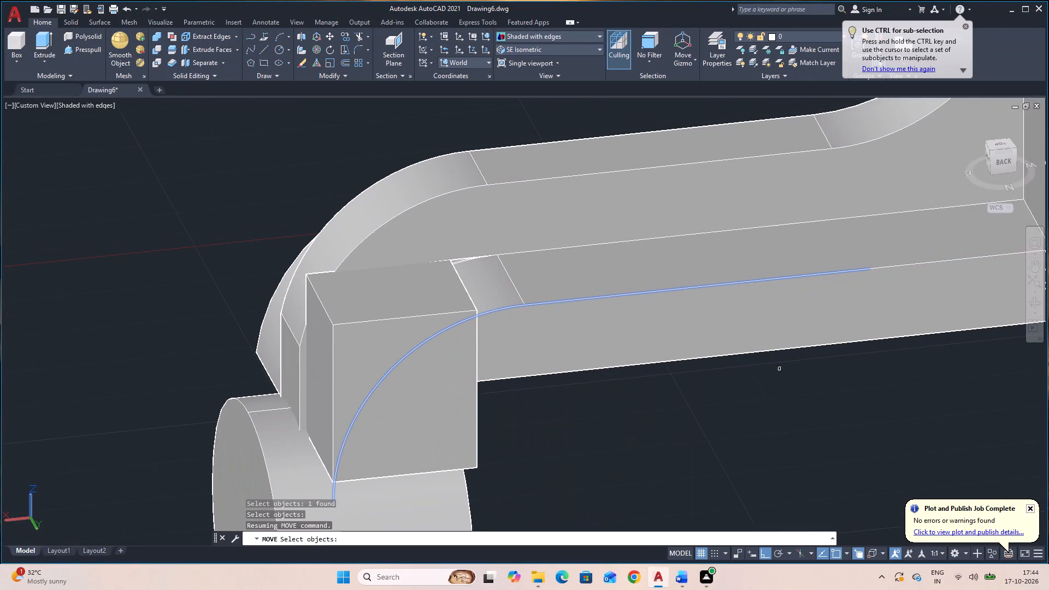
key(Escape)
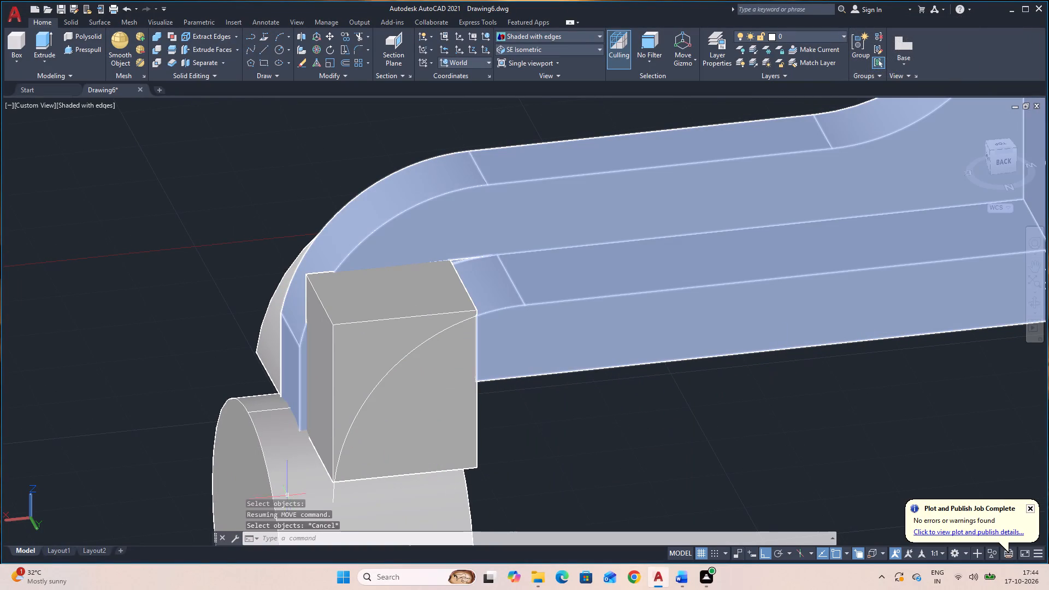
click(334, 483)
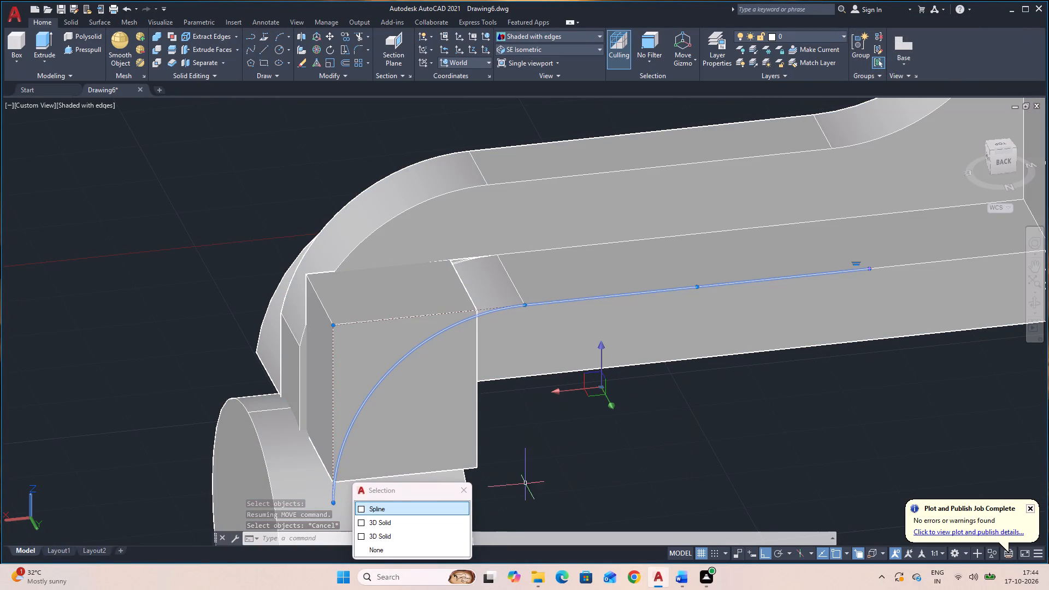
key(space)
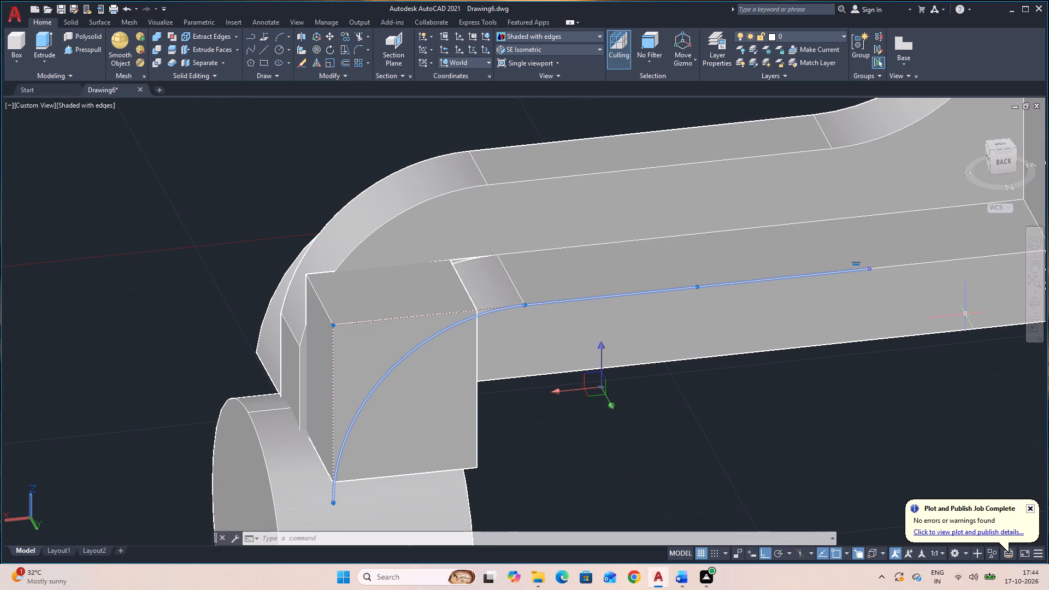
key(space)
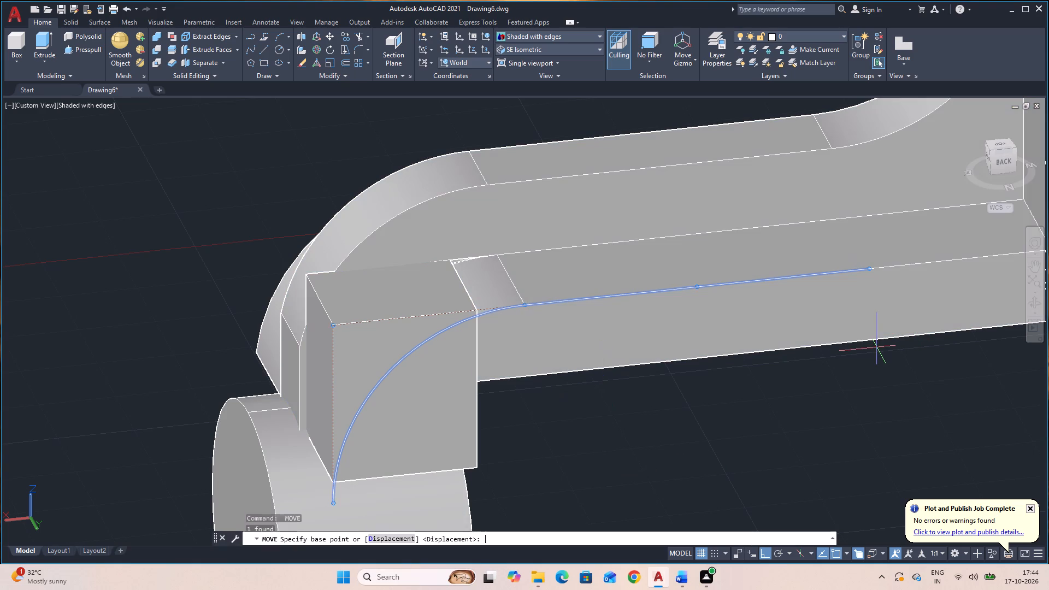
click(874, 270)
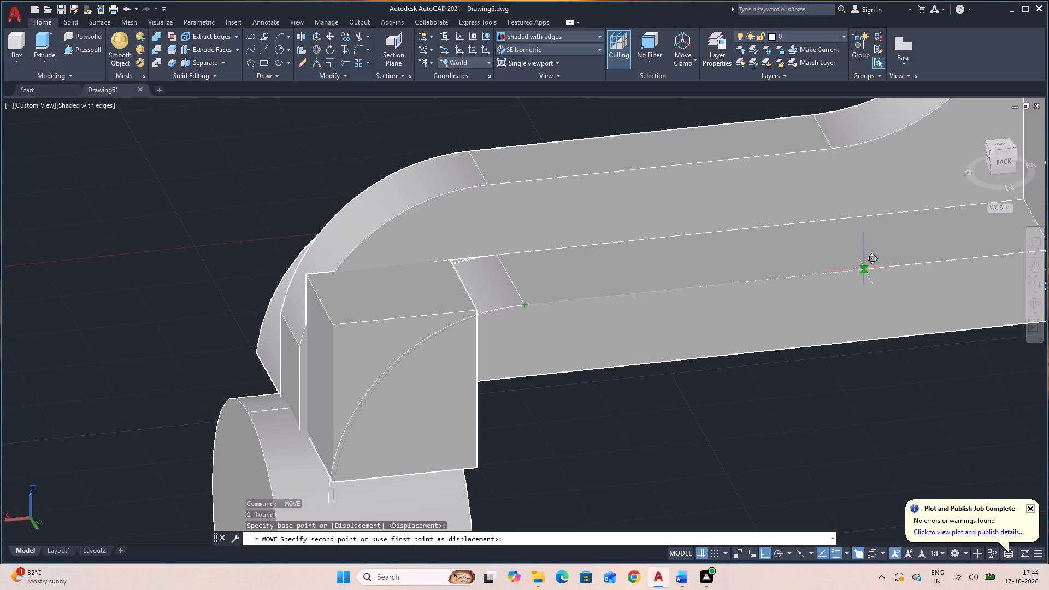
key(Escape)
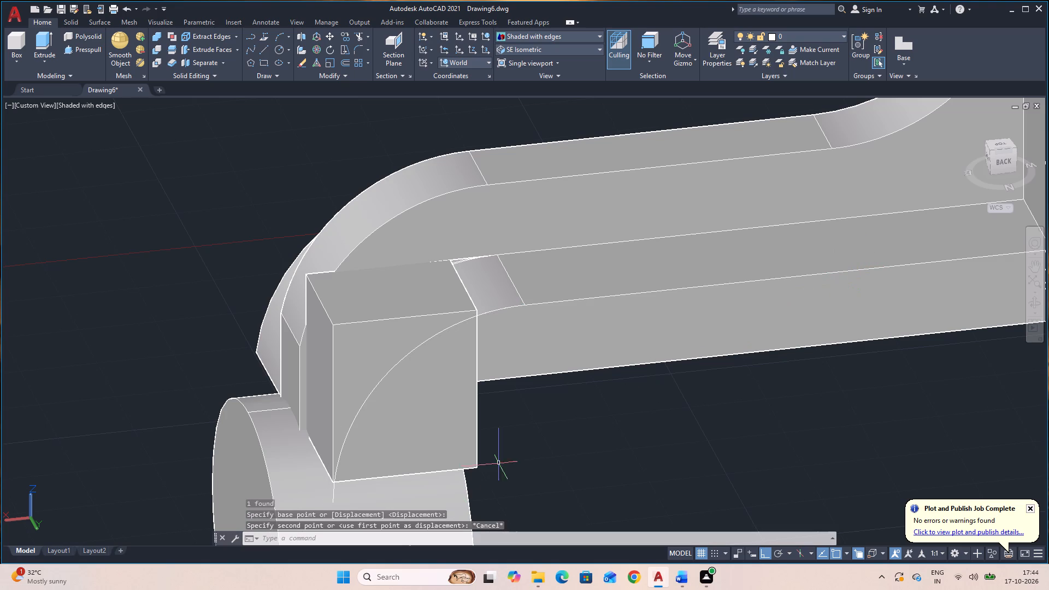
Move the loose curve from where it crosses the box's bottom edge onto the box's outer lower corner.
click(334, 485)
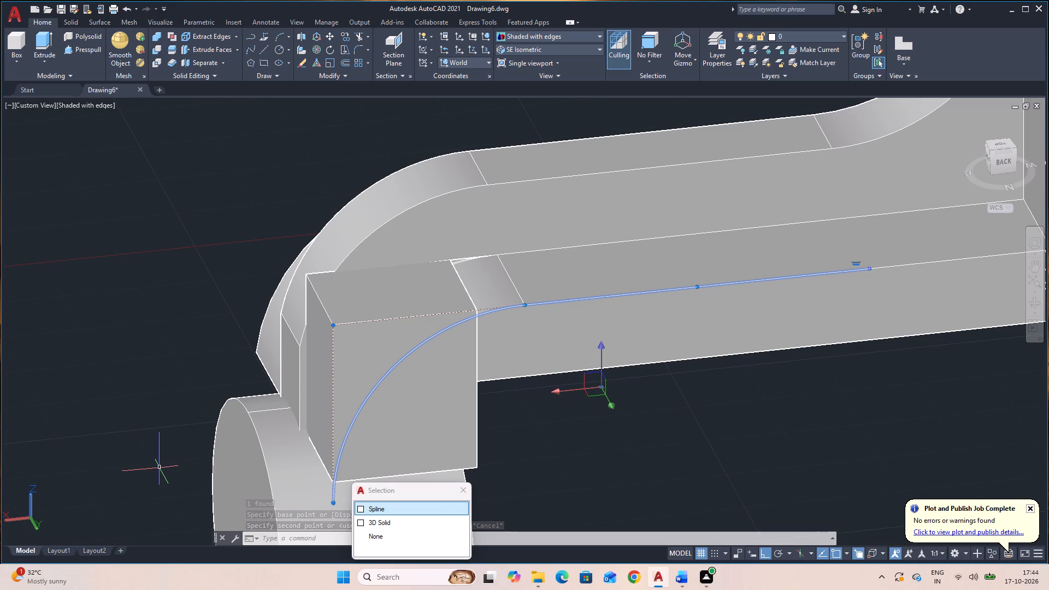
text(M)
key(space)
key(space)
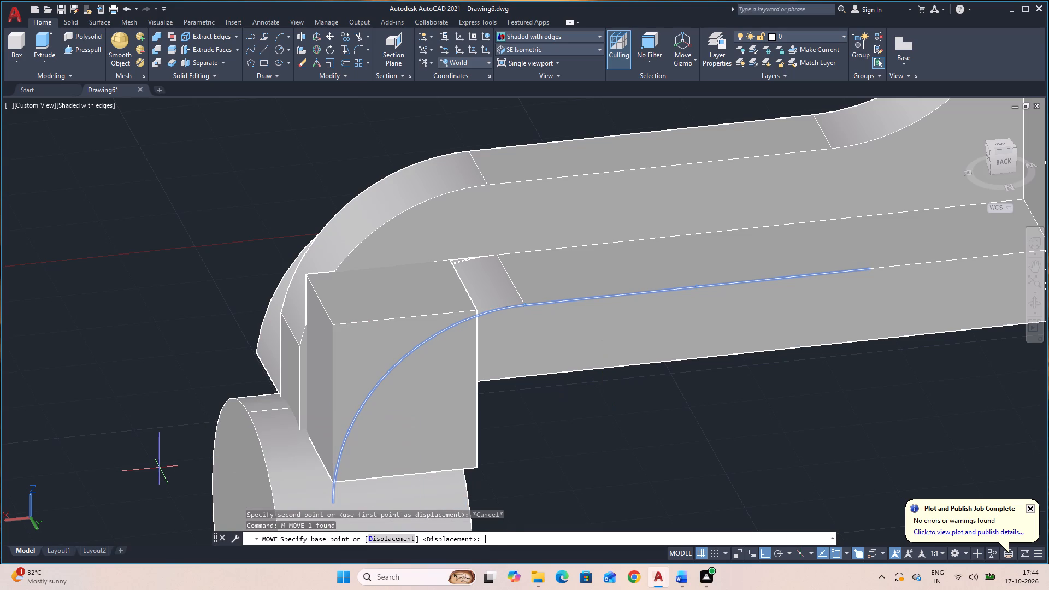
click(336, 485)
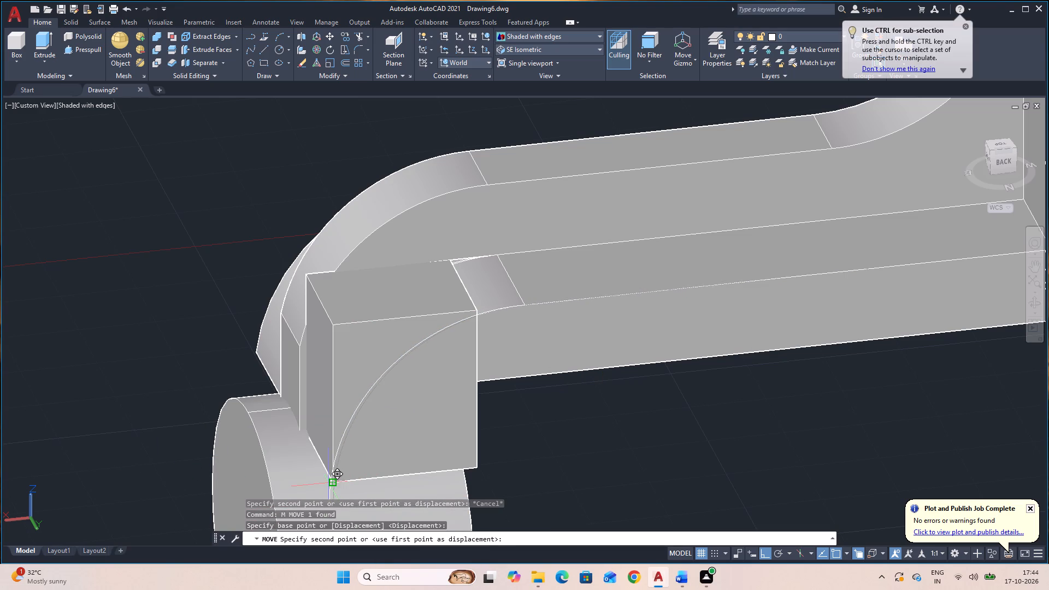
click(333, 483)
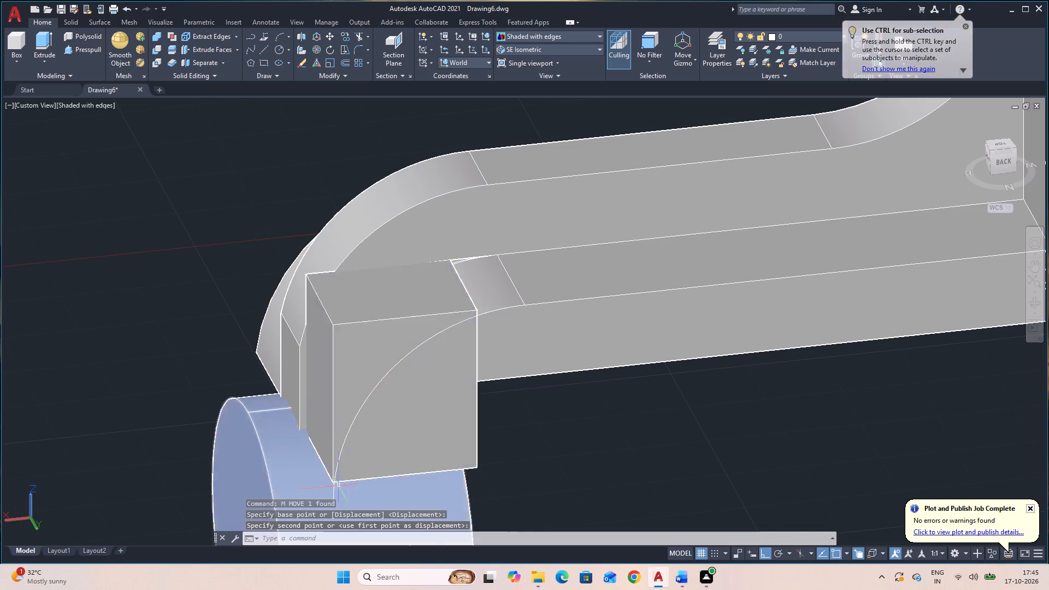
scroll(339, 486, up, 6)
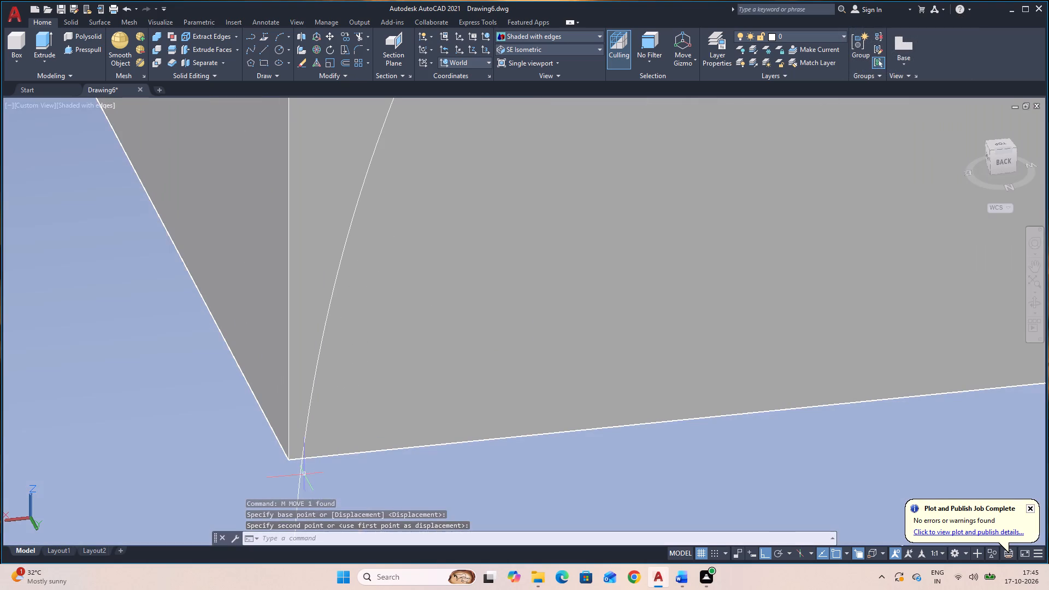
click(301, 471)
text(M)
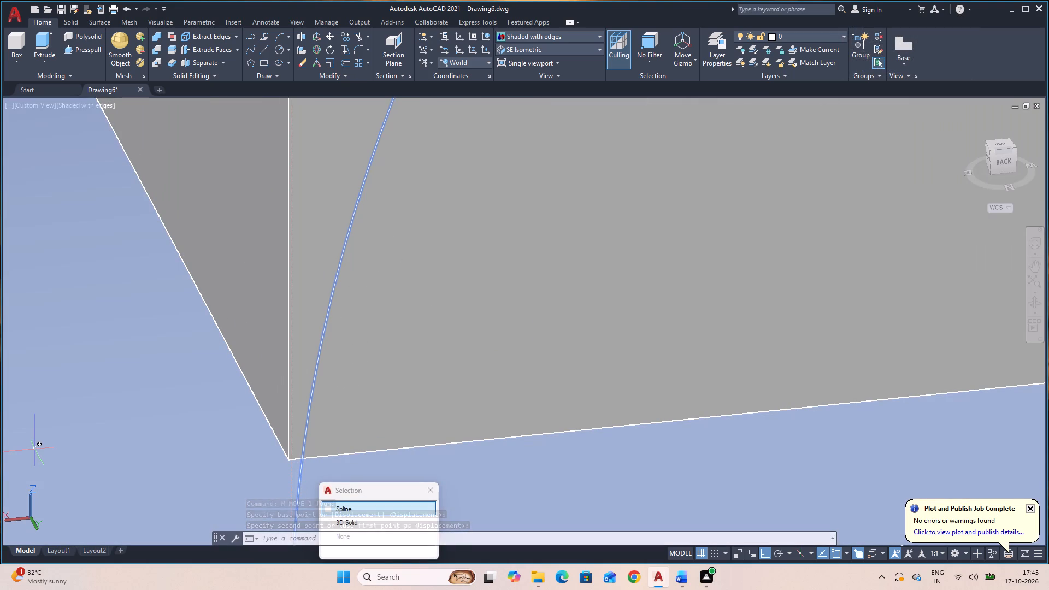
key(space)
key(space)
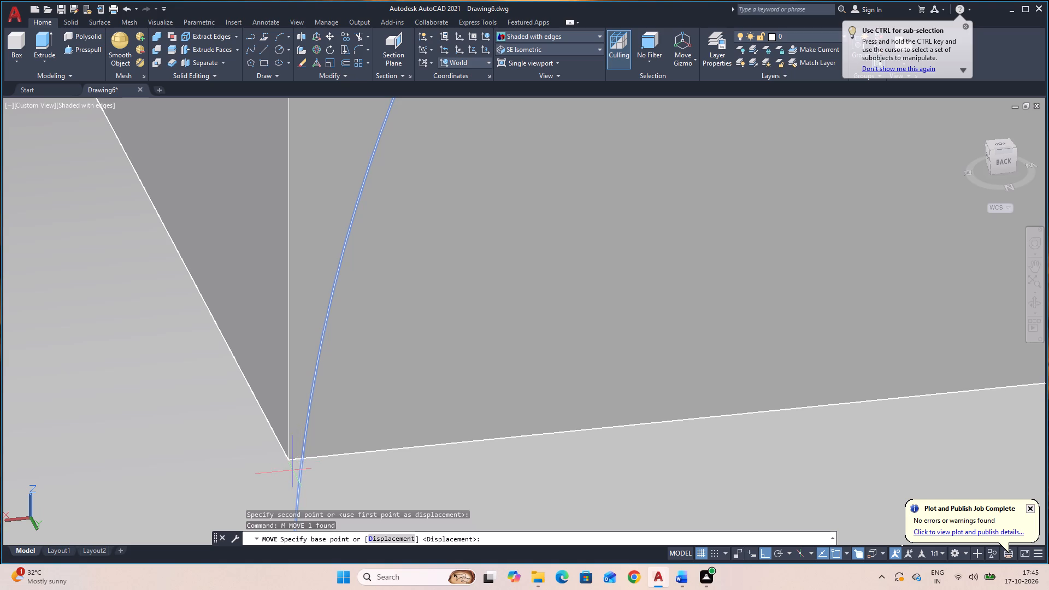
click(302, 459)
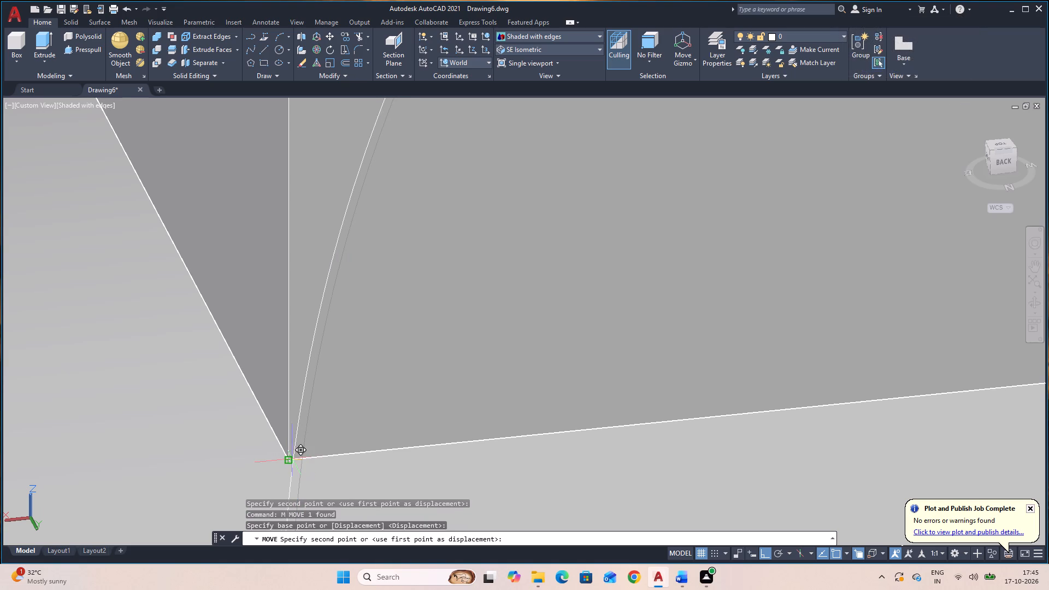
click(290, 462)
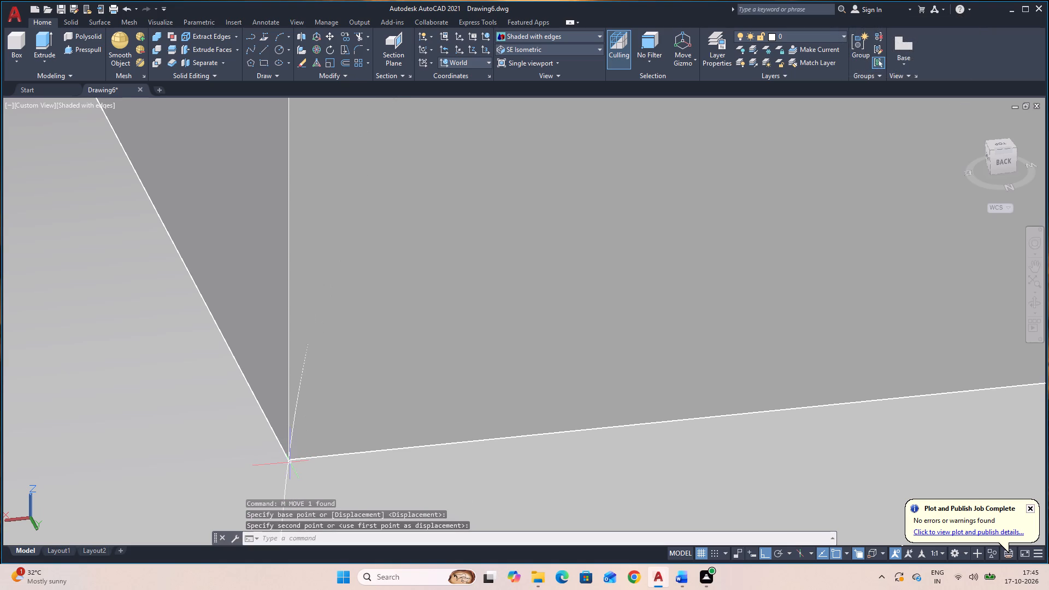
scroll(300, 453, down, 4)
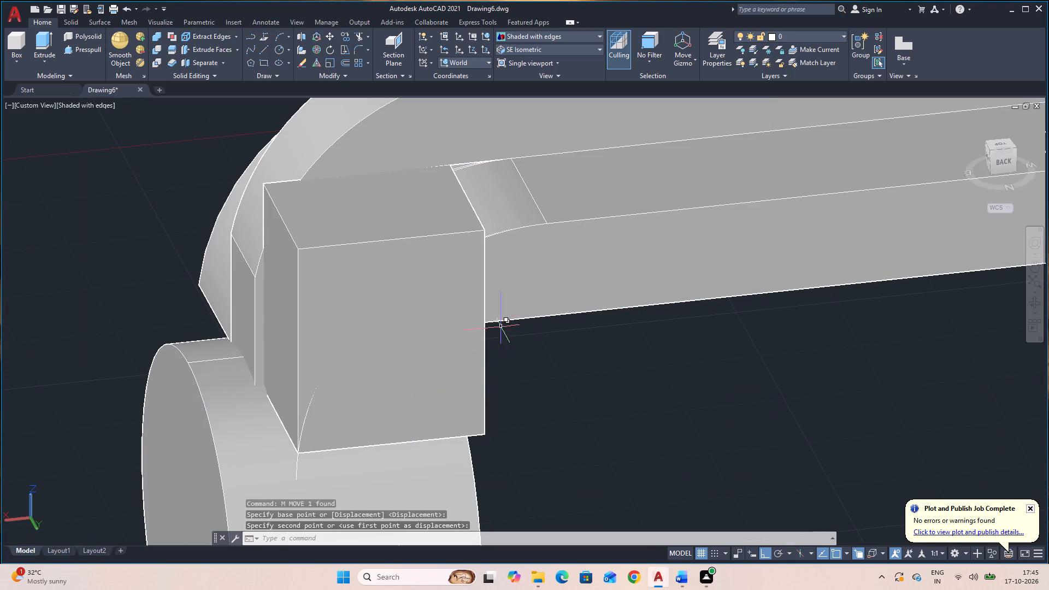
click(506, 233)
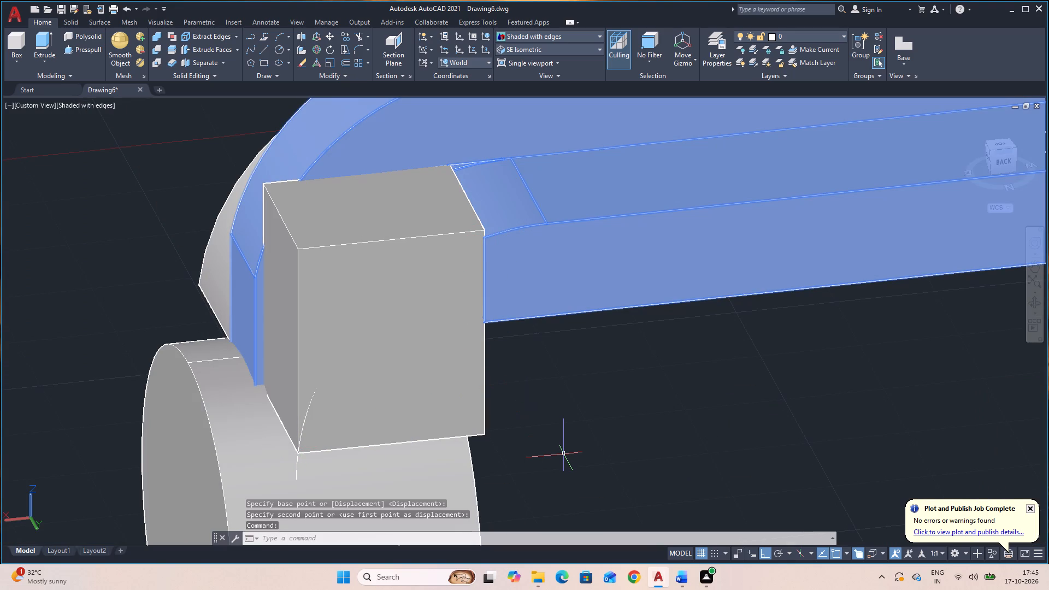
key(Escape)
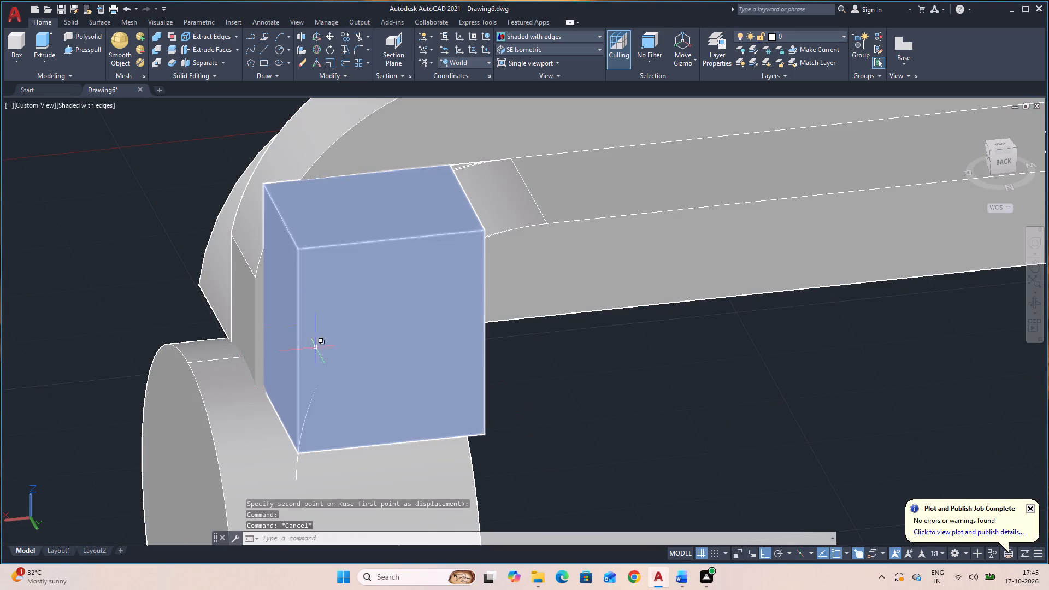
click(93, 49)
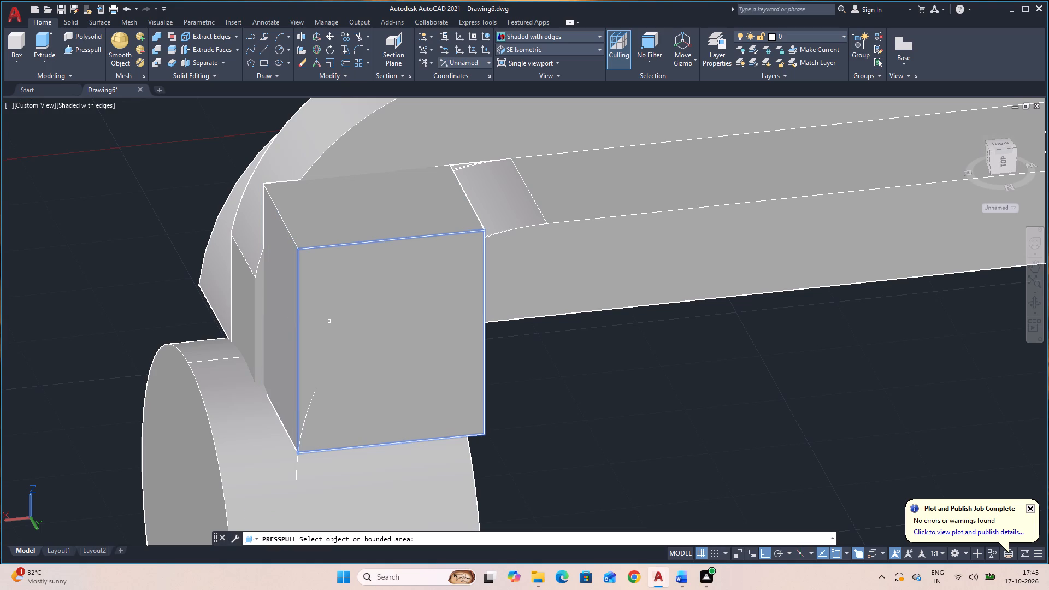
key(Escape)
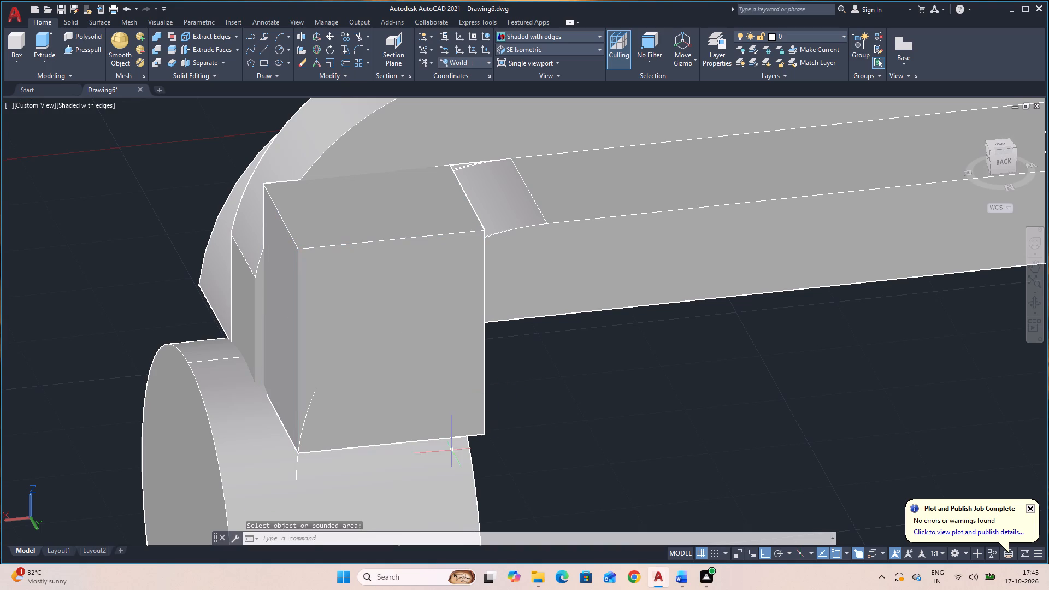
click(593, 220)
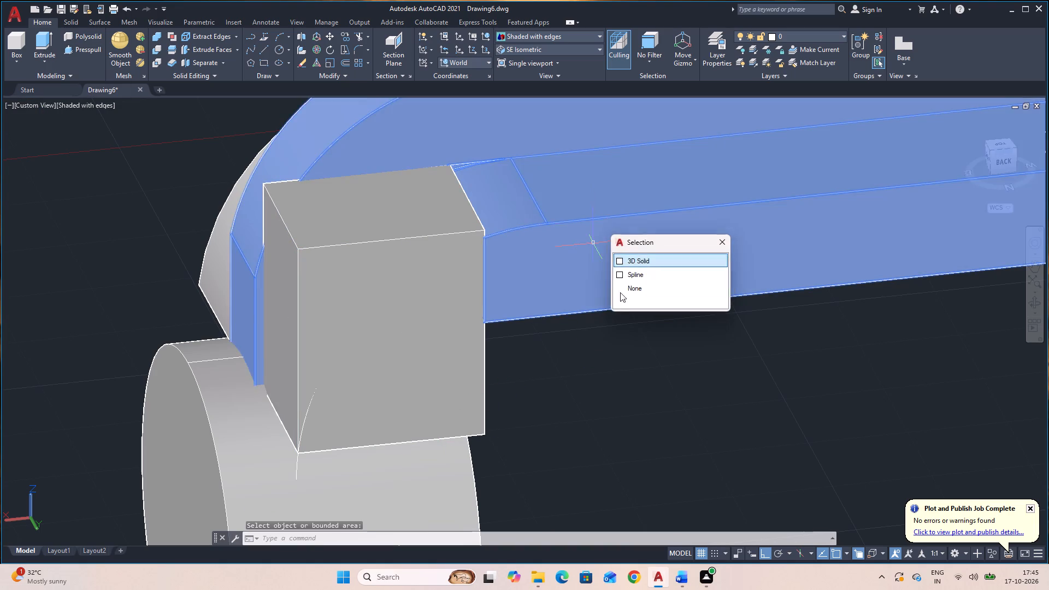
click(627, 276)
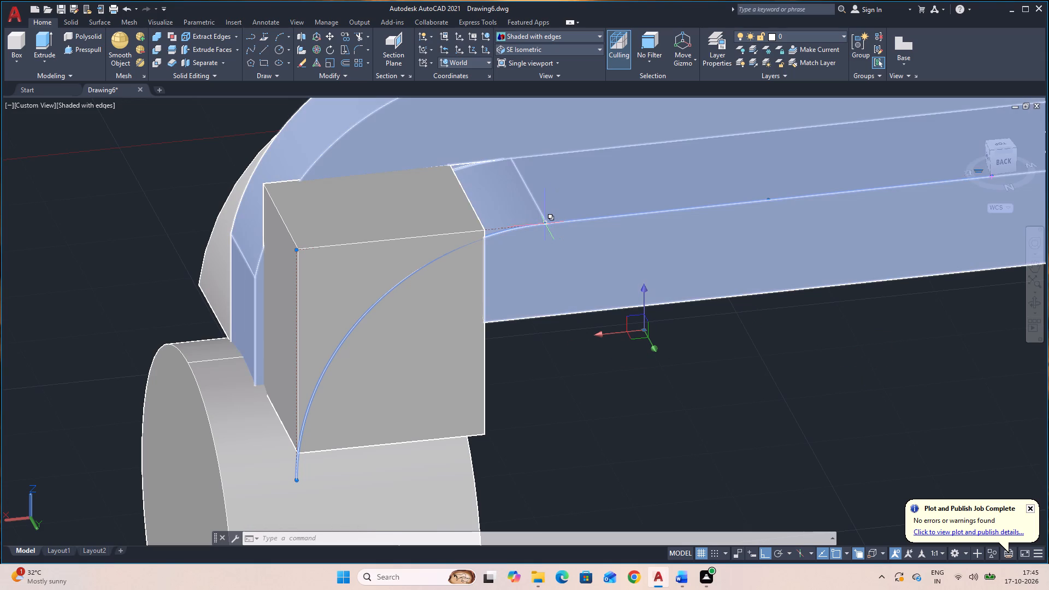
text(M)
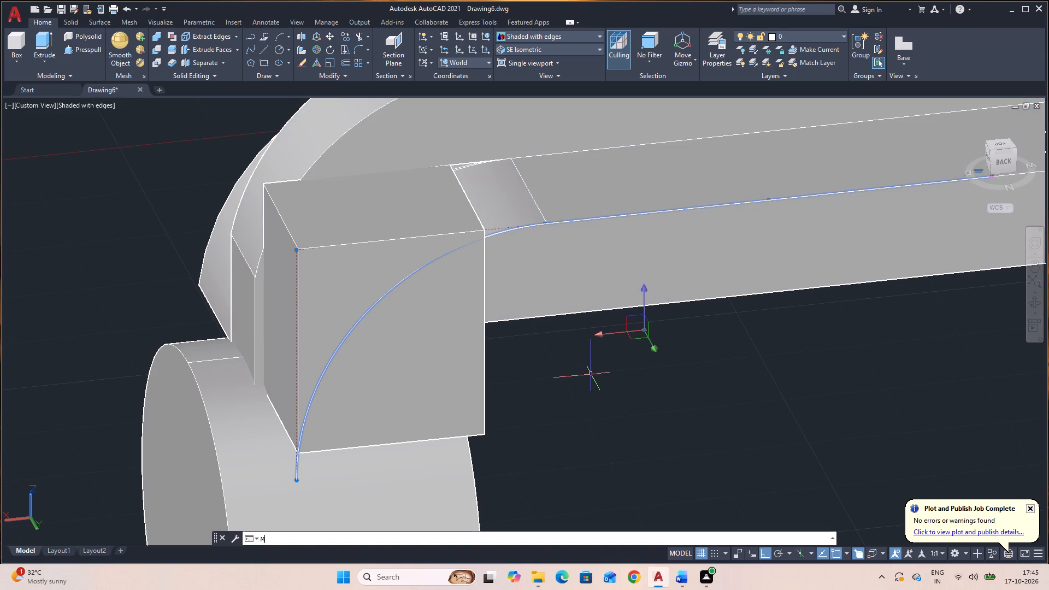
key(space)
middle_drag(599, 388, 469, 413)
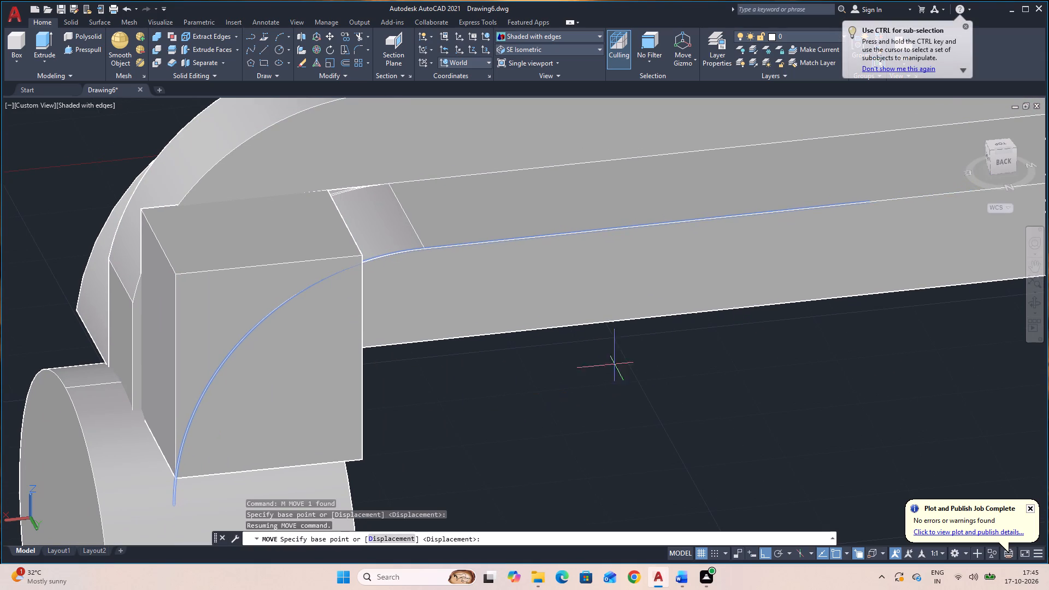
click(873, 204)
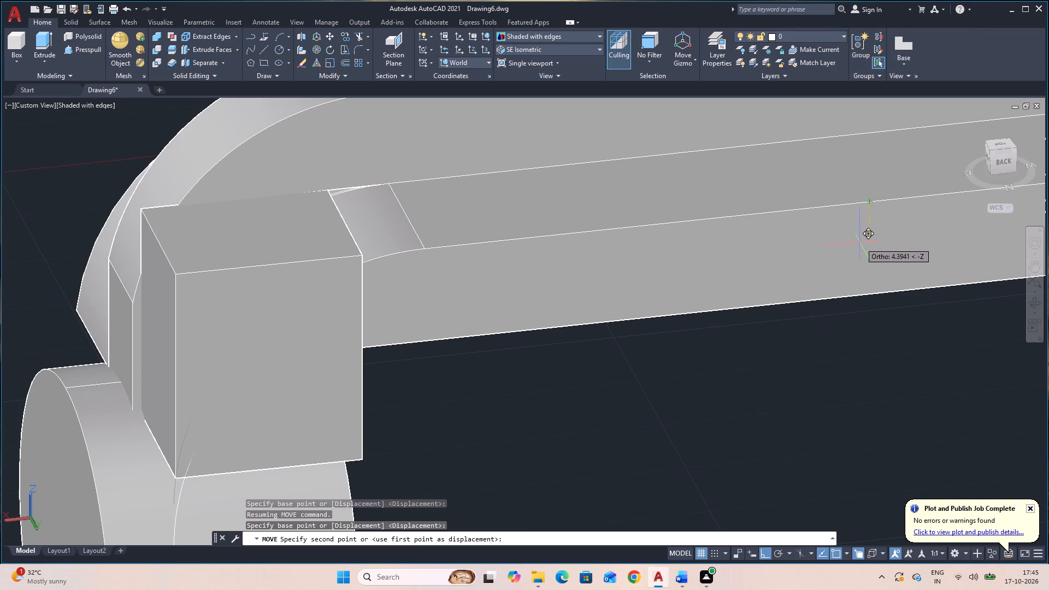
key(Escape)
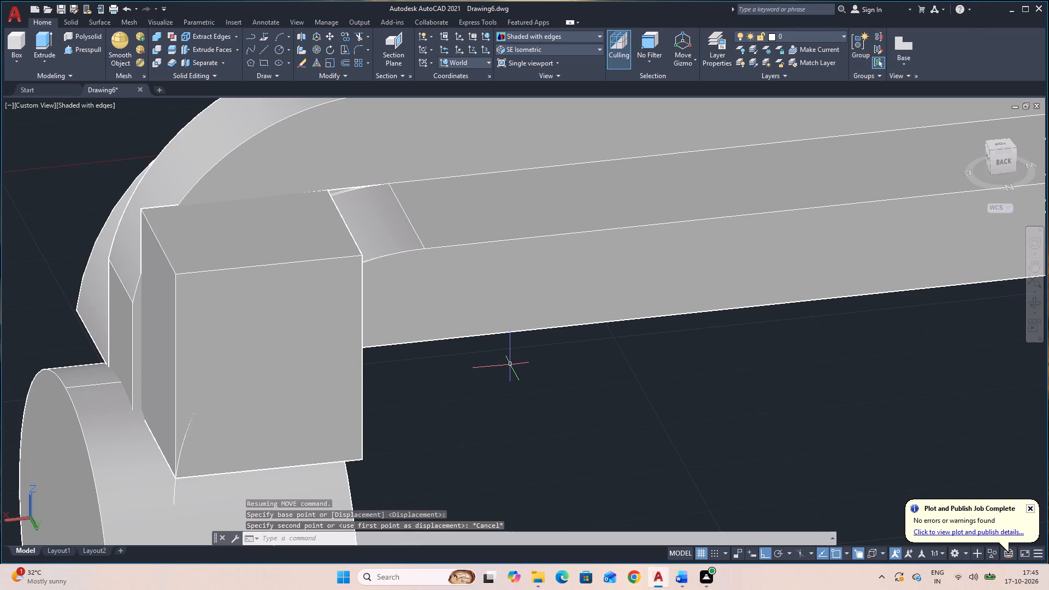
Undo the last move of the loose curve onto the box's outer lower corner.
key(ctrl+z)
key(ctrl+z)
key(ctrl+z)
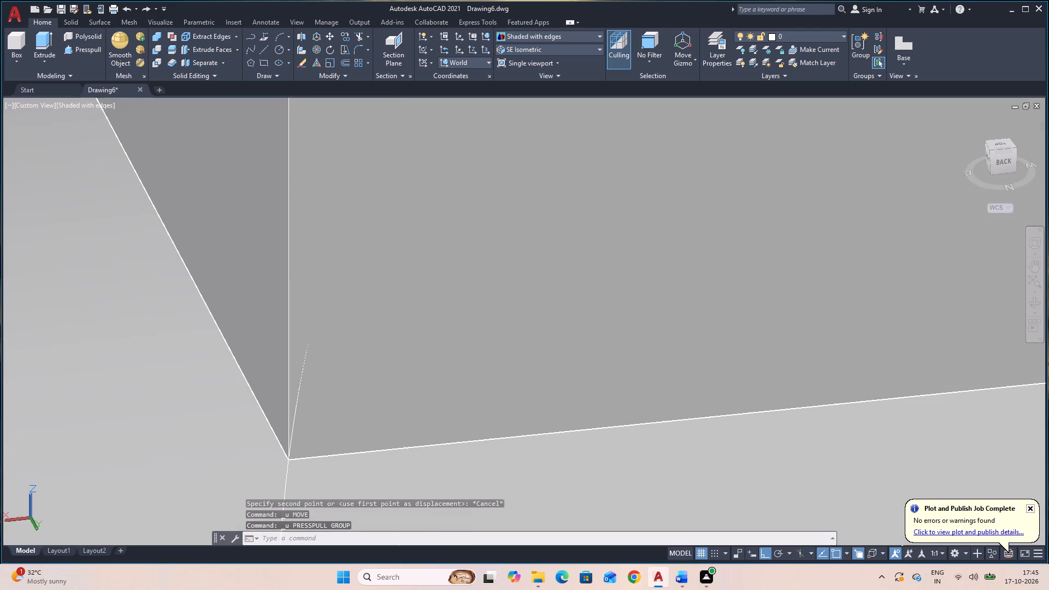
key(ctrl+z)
Delete the box on the base's end together with the curved side section on the rib's far side.
scroll(511, 354, down, 3)
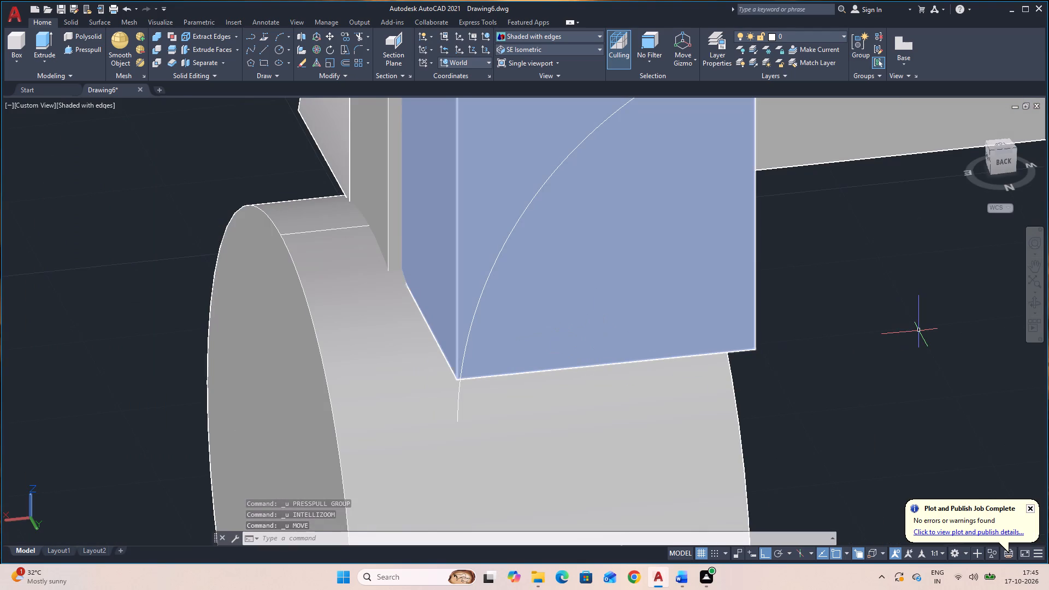
middle_drag(919, 331, 811, 484)
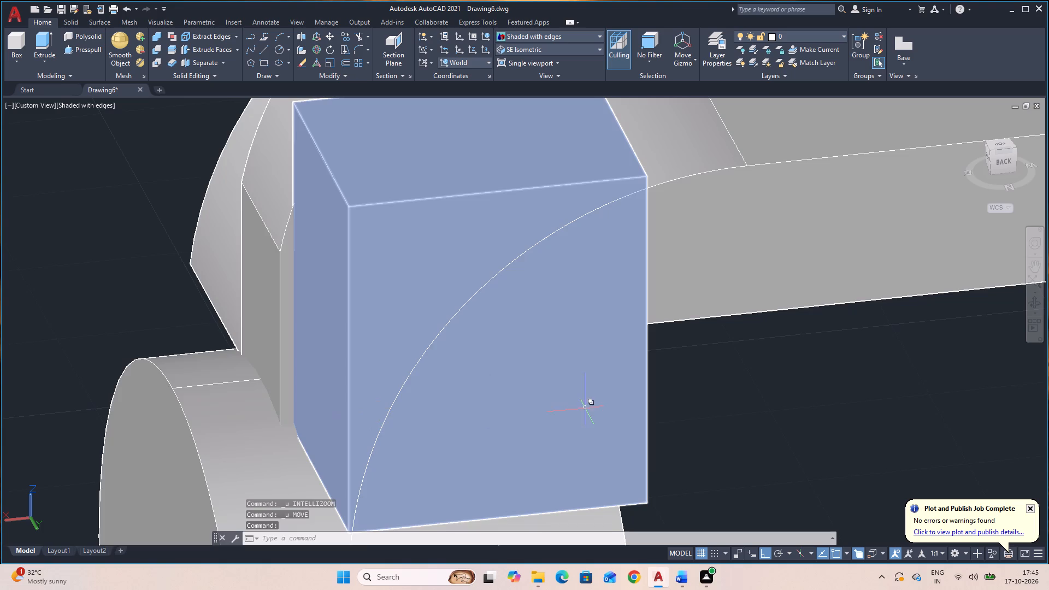
scroll(593, 413, down, 1)
click(481, 315)
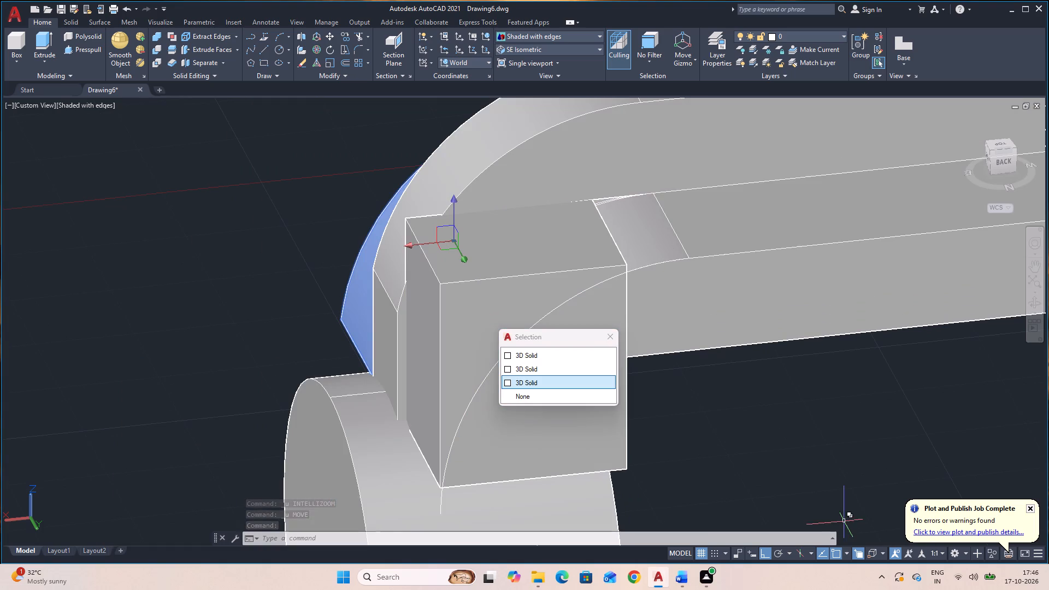
click(521, 291)
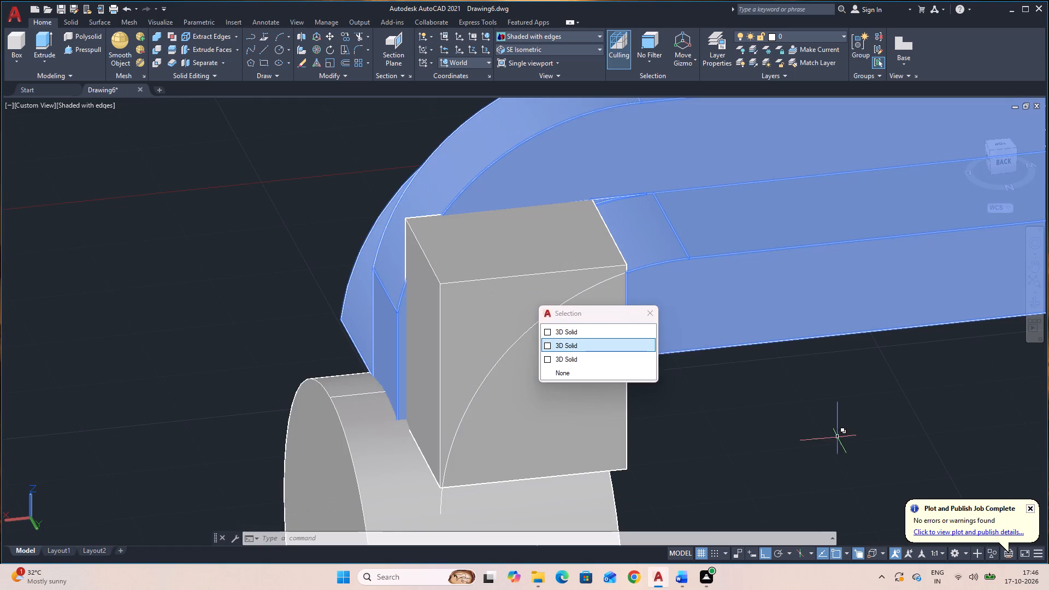
click(571, 326)
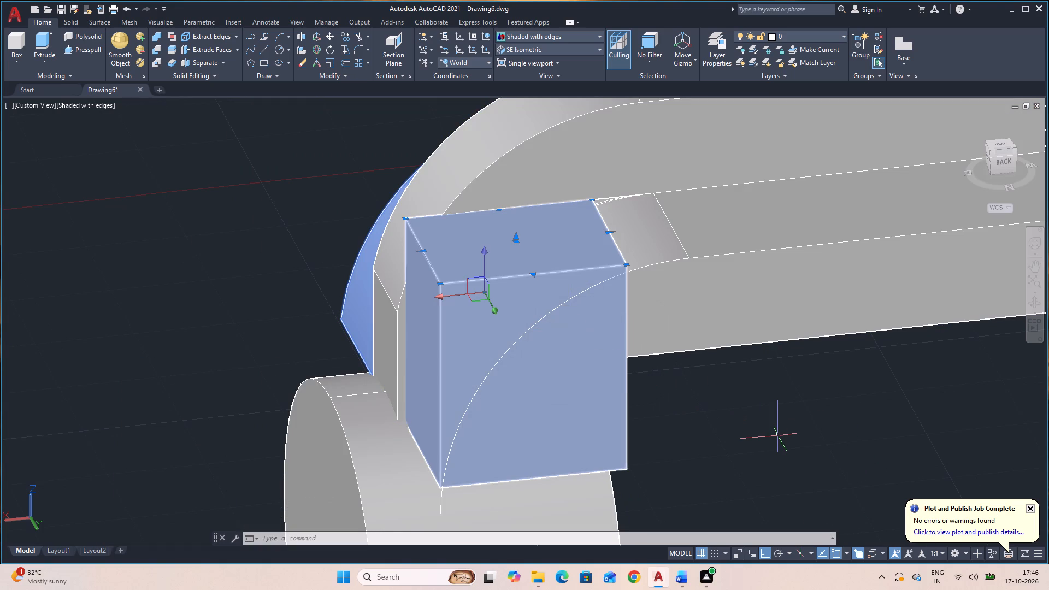
key(Delete)
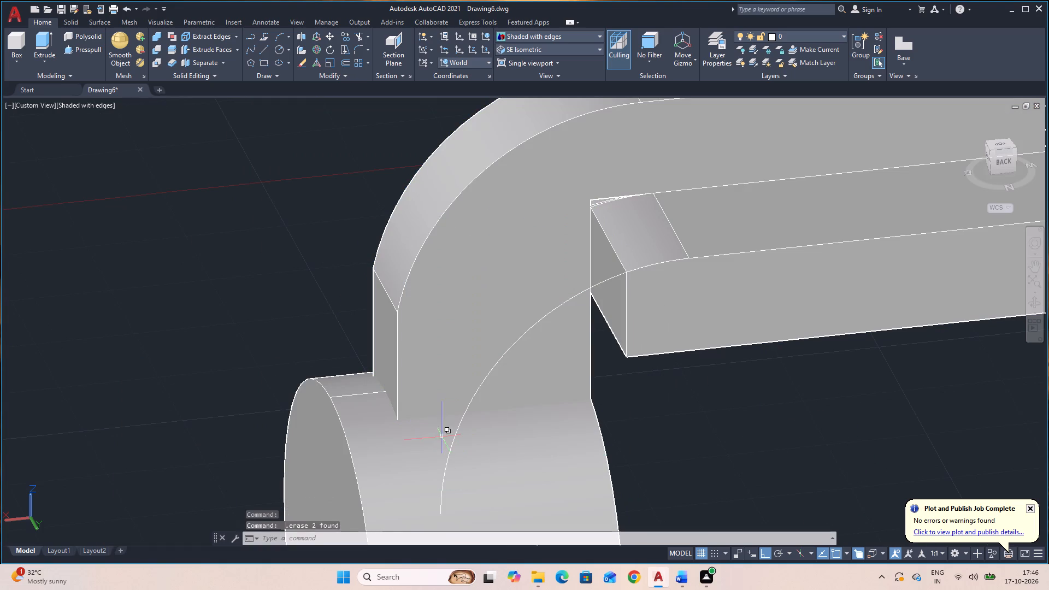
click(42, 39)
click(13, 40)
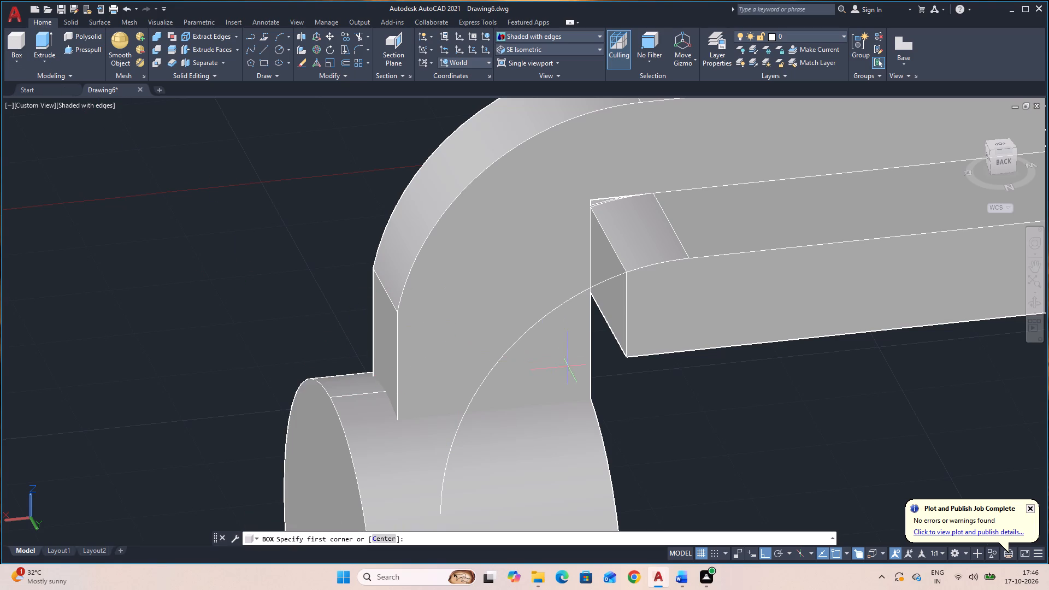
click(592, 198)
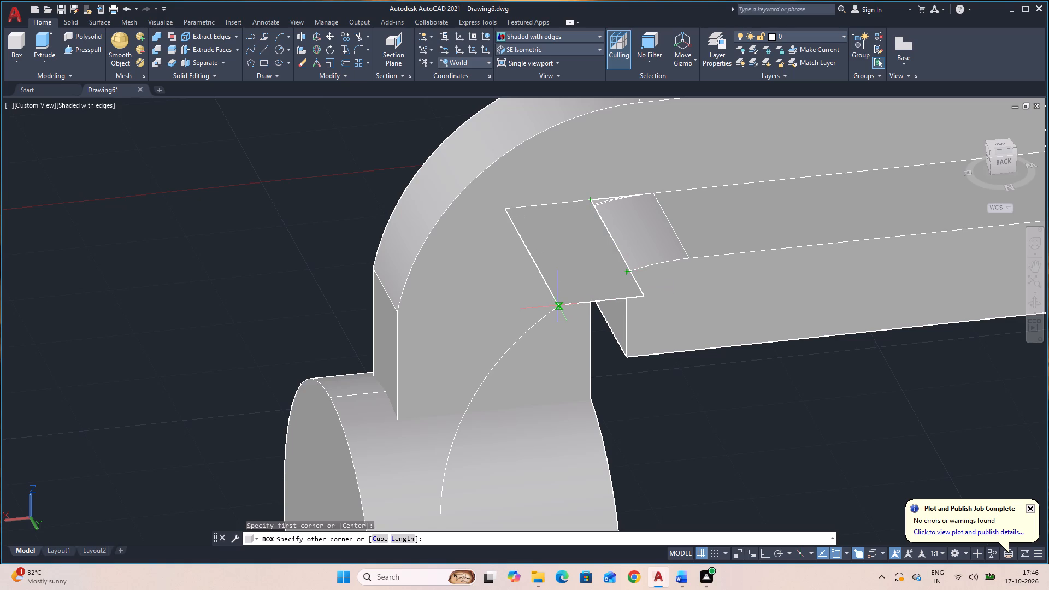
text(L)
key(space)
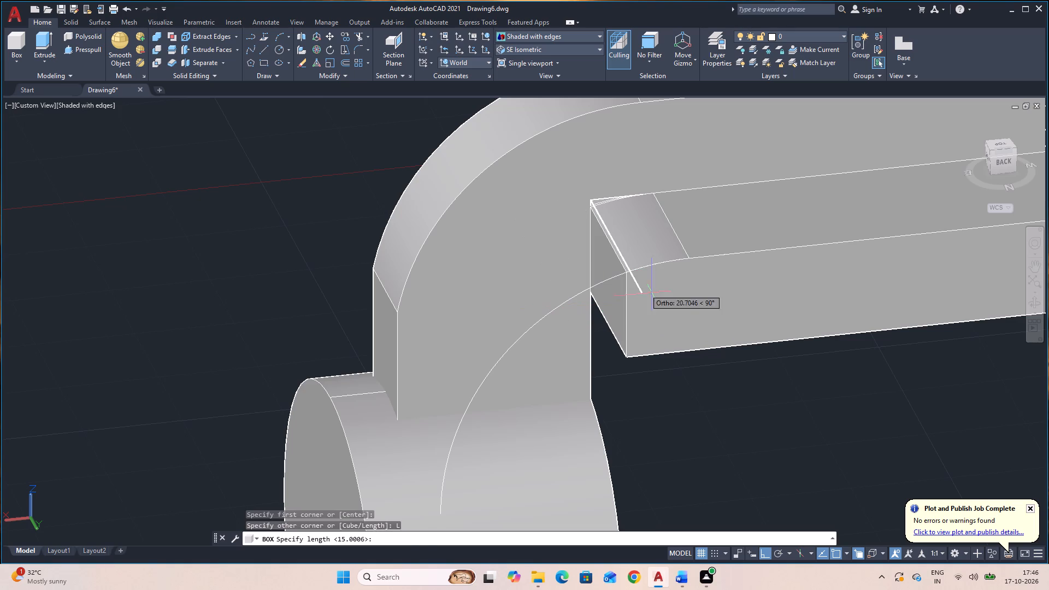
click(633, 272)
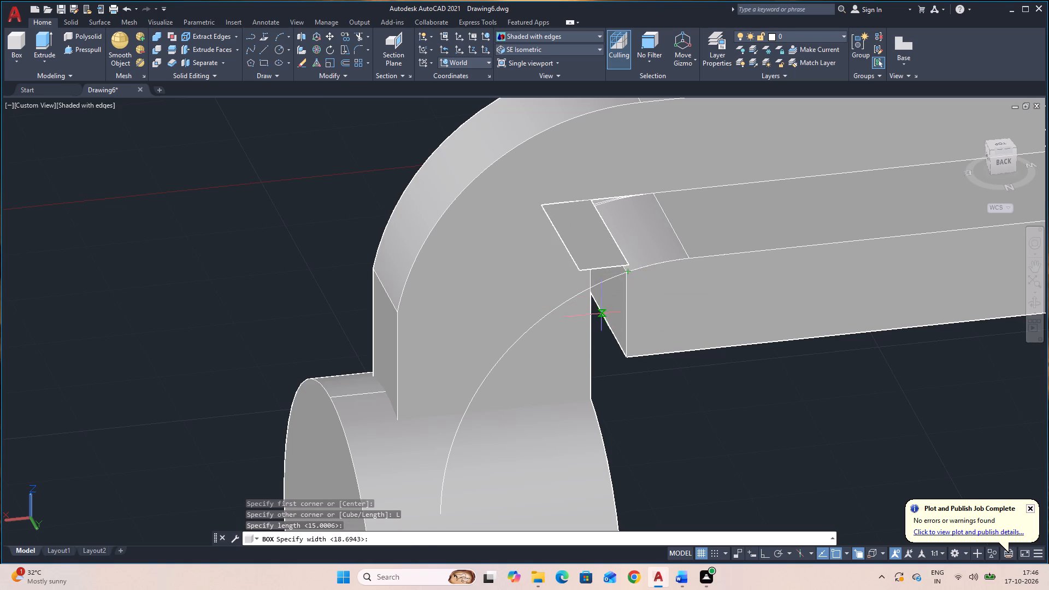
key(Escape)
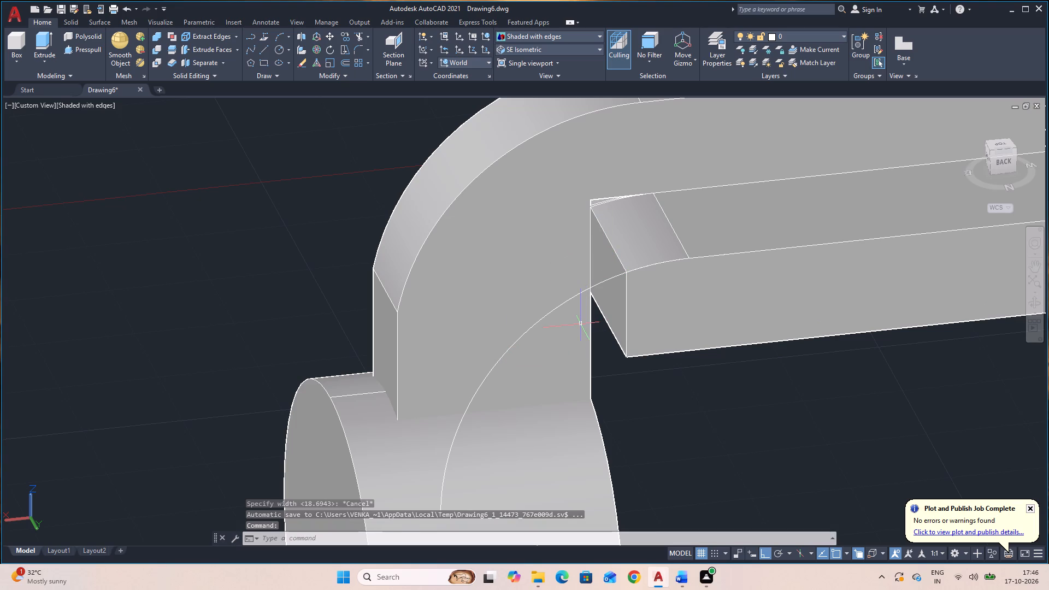
Undo back through the box and side-section deletion, the loose-curve moves and the last presspull.
key(ctrl+z)
key(ctrl+z)
key(ctrl+z)
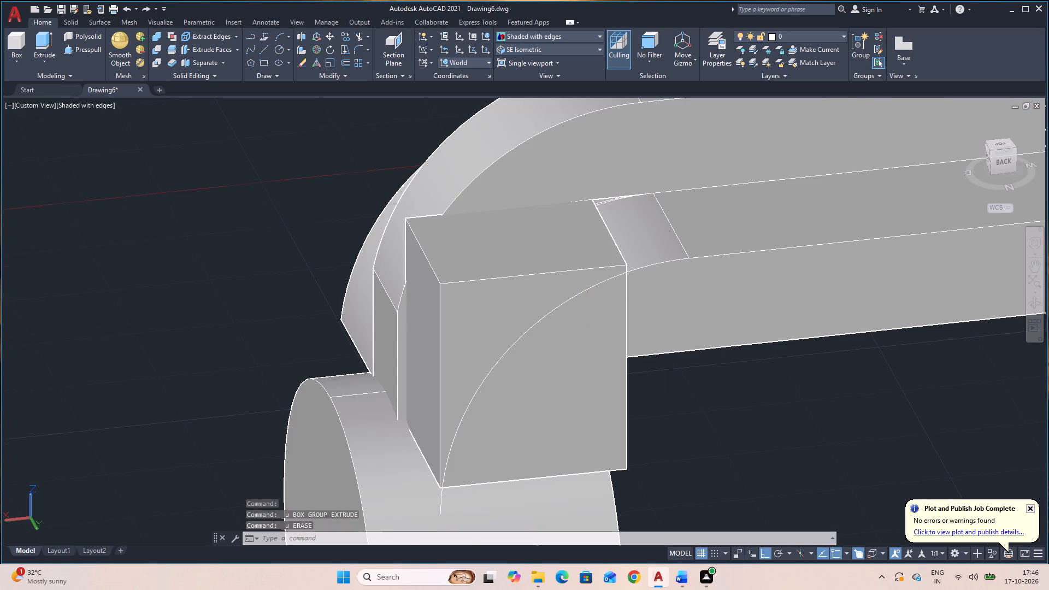
key(ctrl+z)
key(ctrl+z)
key(ctrl+z)
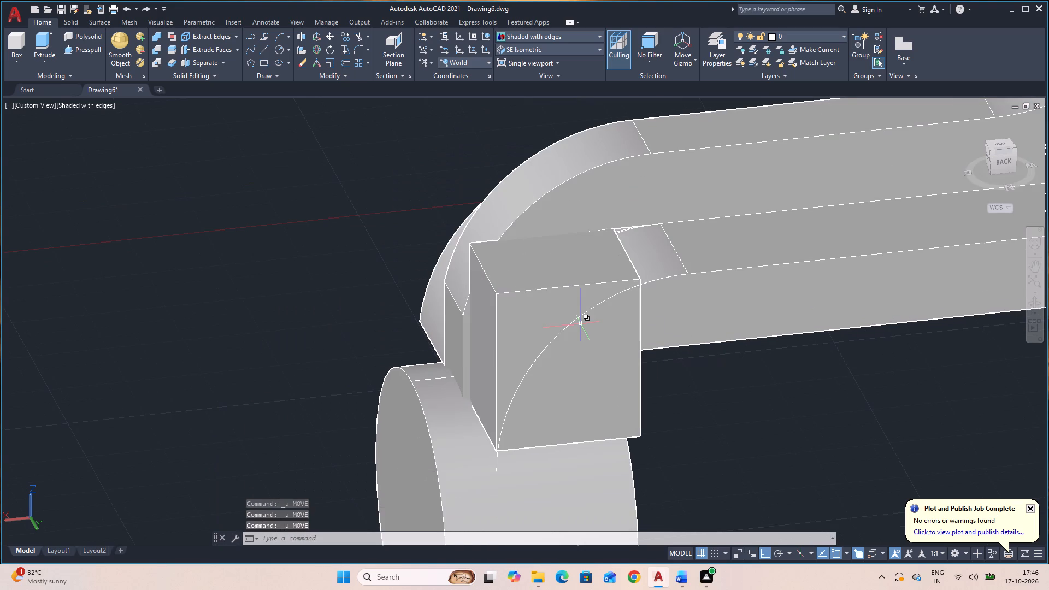
key(ctrl+z)
key(ctrl+z)
key(ctrl+z)
key(ctrl+z)
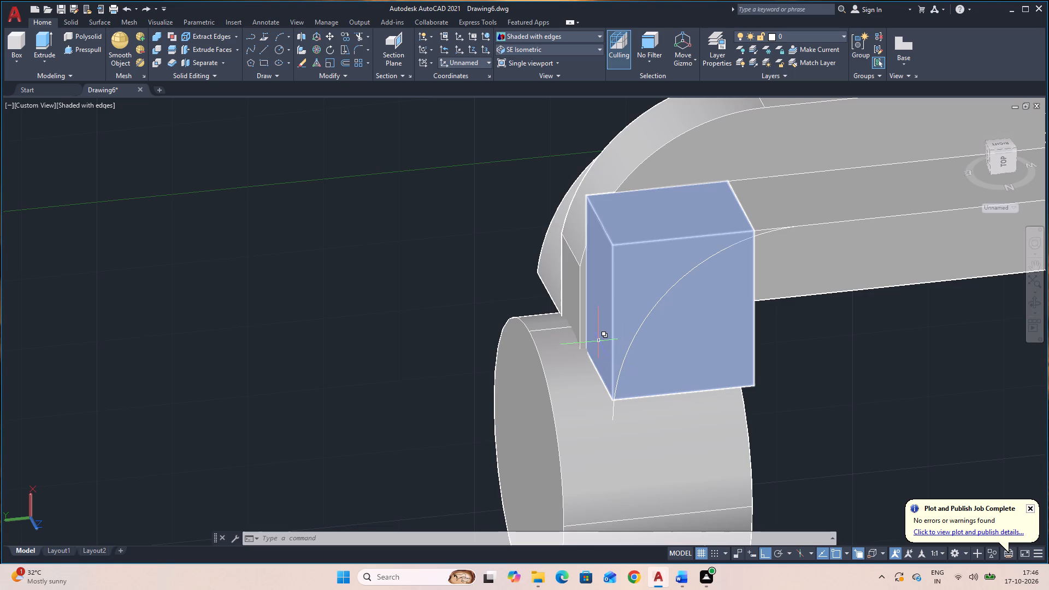
key(Escape)
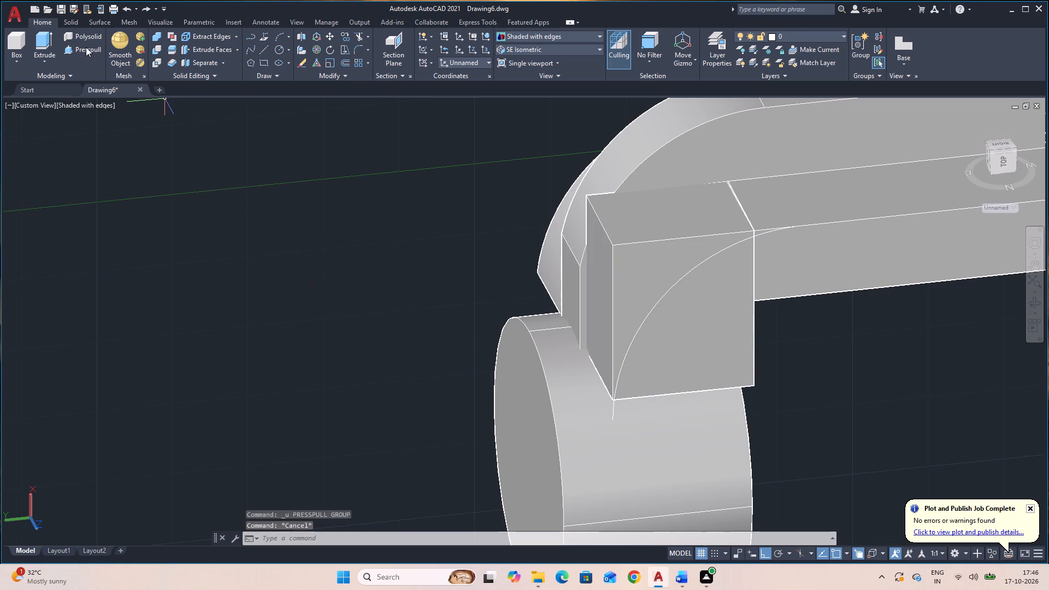
Presspull the box's outer end face outward to the rib's lower end corner.
click(84, 47)
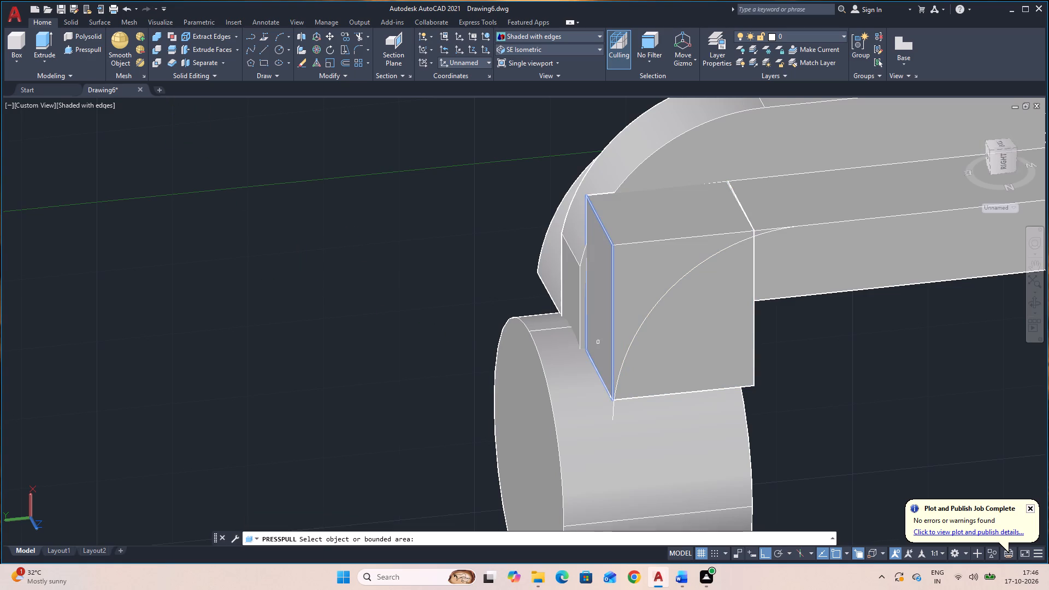
click(599, 343)
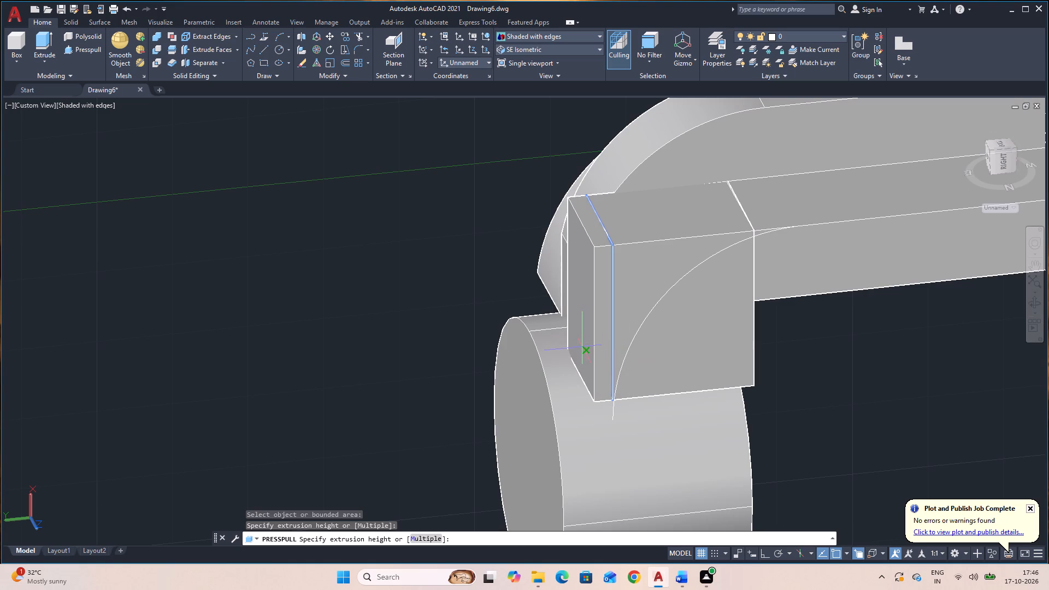
click(579, 347)
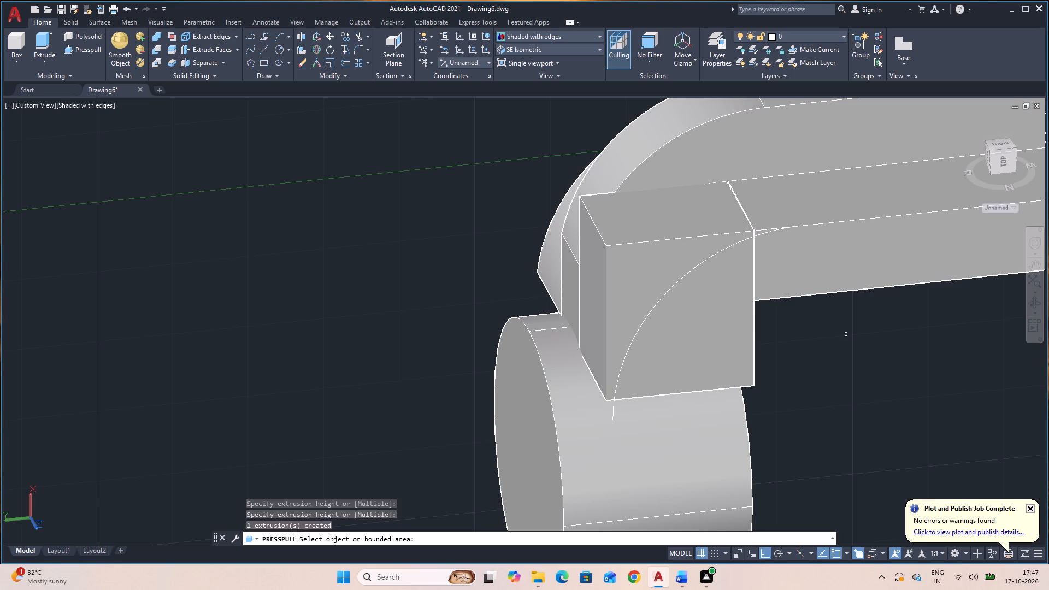
key(Escape)
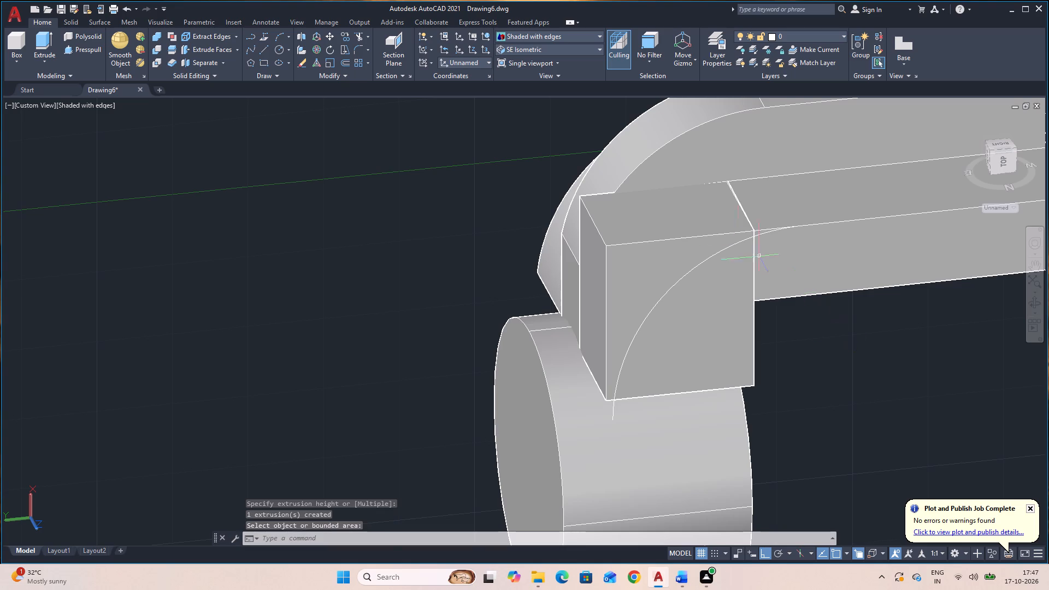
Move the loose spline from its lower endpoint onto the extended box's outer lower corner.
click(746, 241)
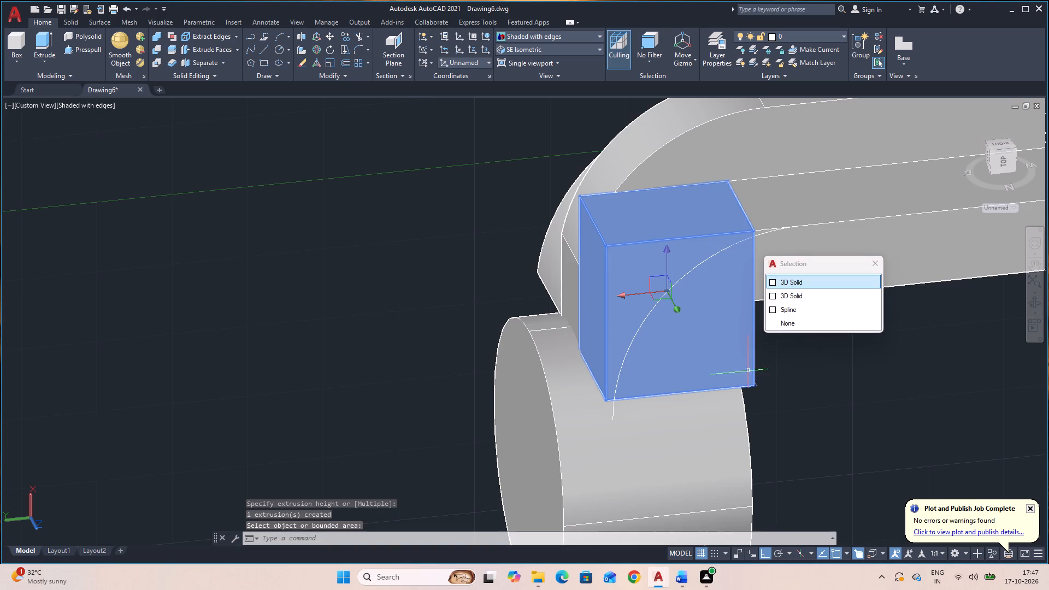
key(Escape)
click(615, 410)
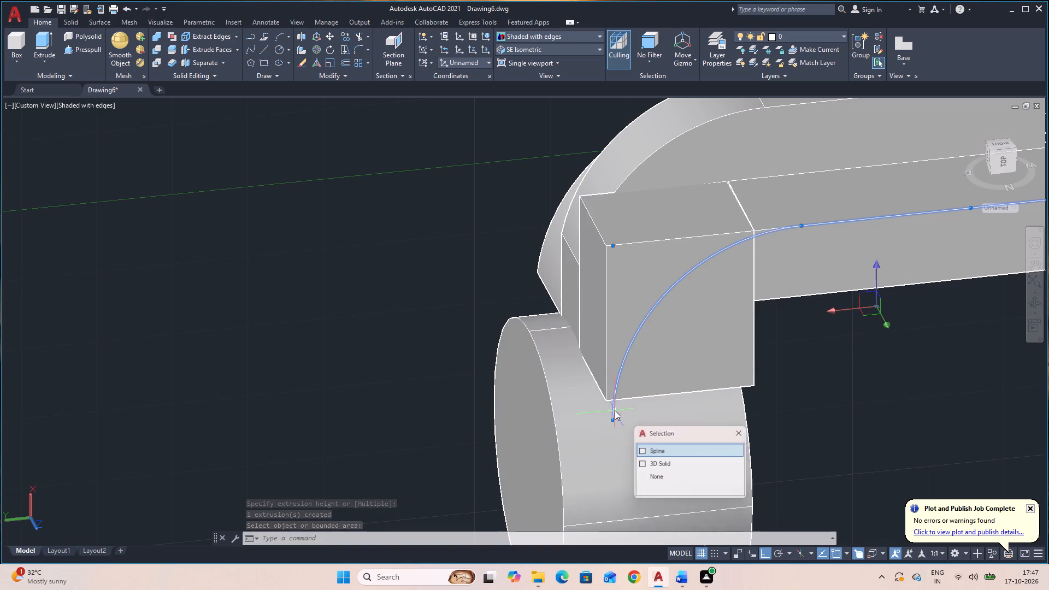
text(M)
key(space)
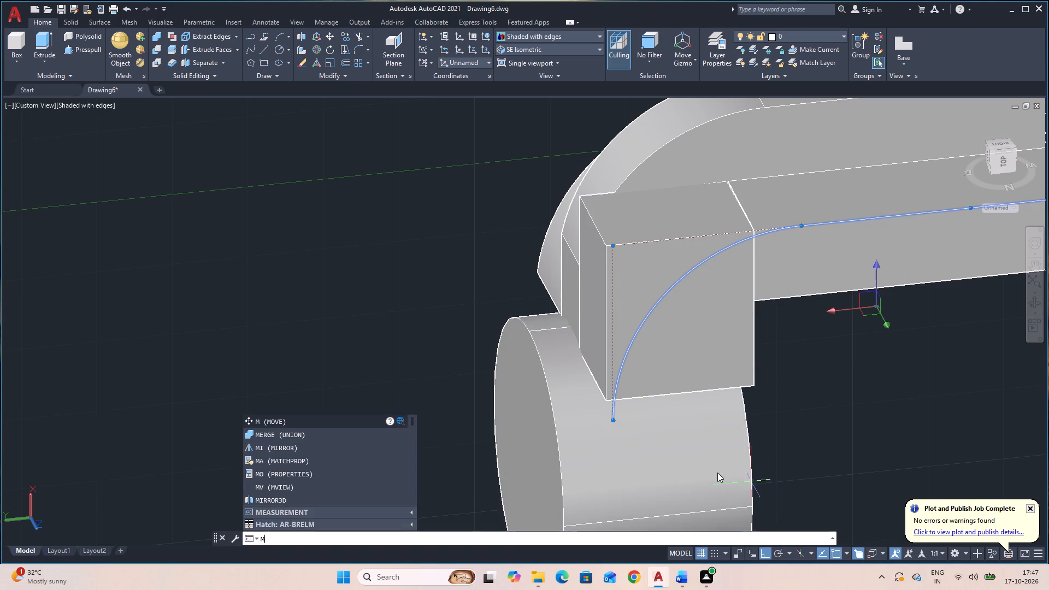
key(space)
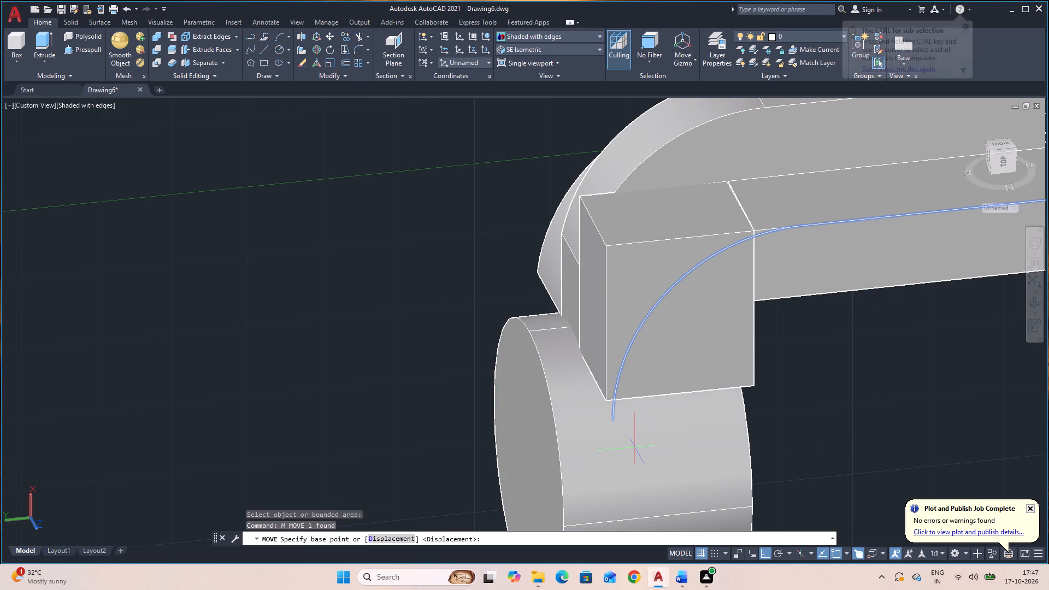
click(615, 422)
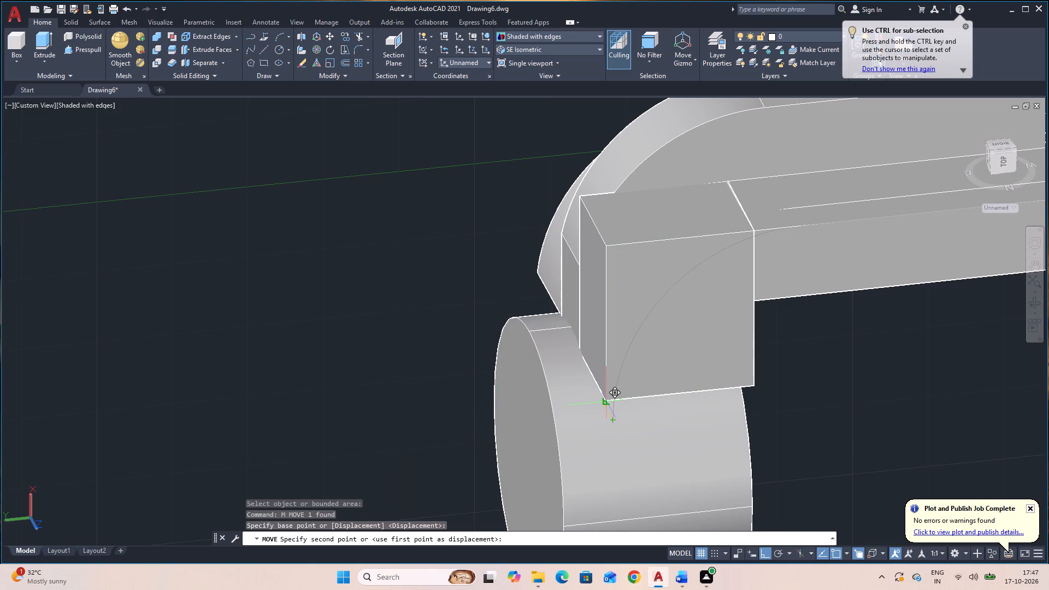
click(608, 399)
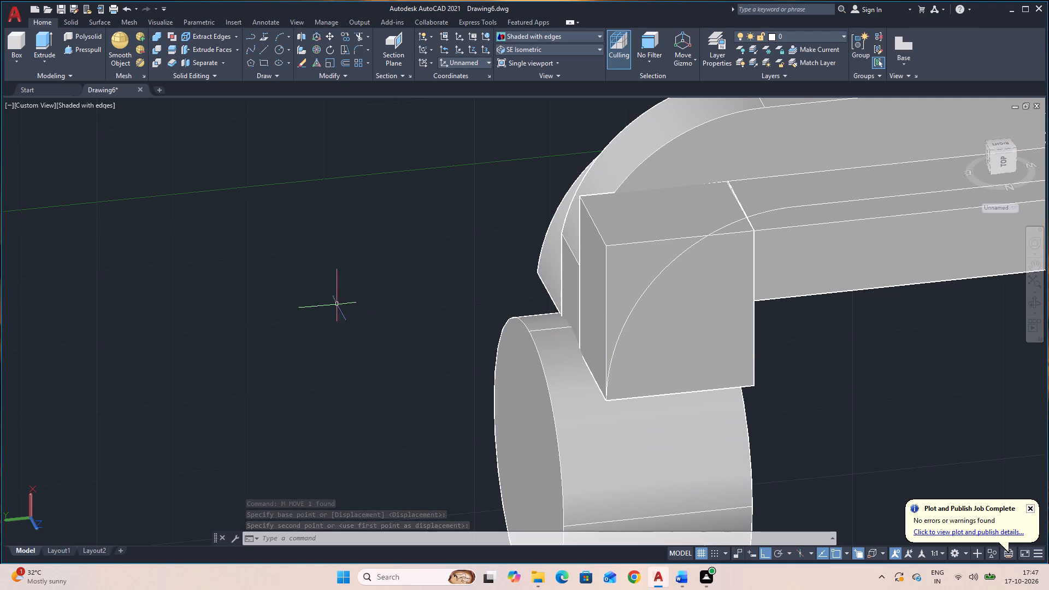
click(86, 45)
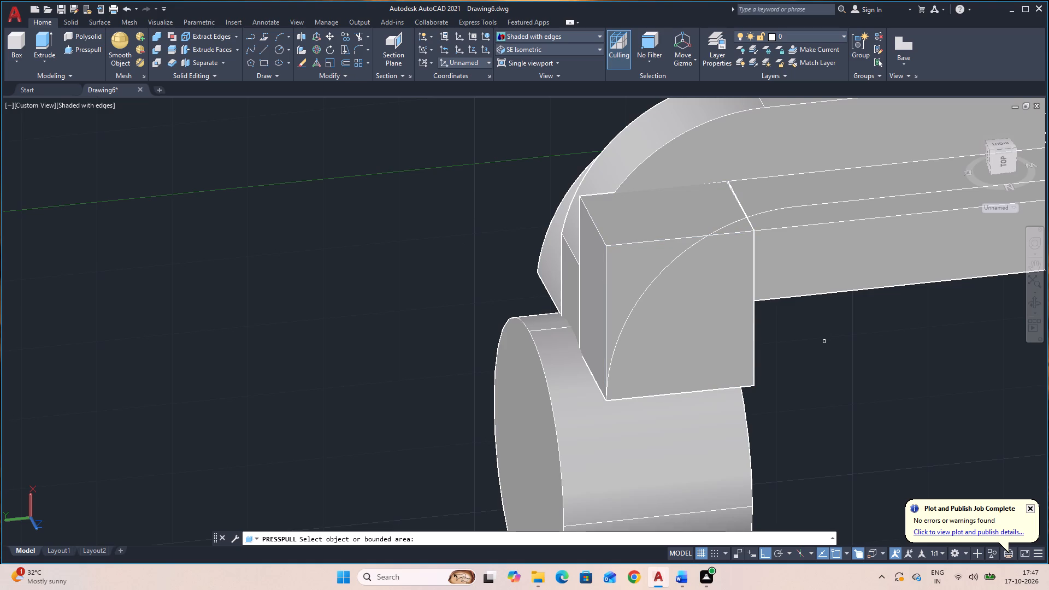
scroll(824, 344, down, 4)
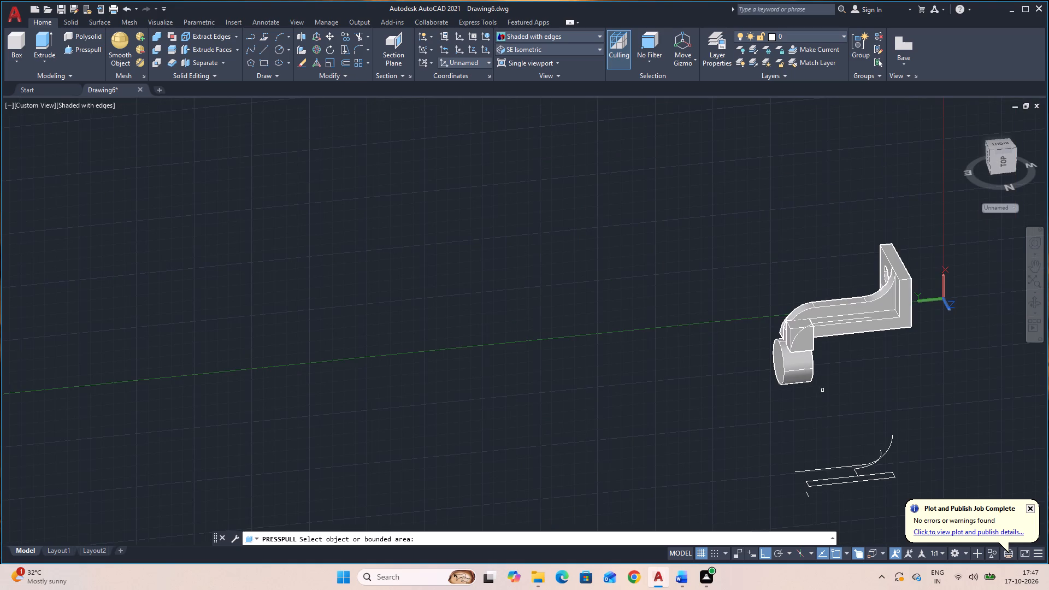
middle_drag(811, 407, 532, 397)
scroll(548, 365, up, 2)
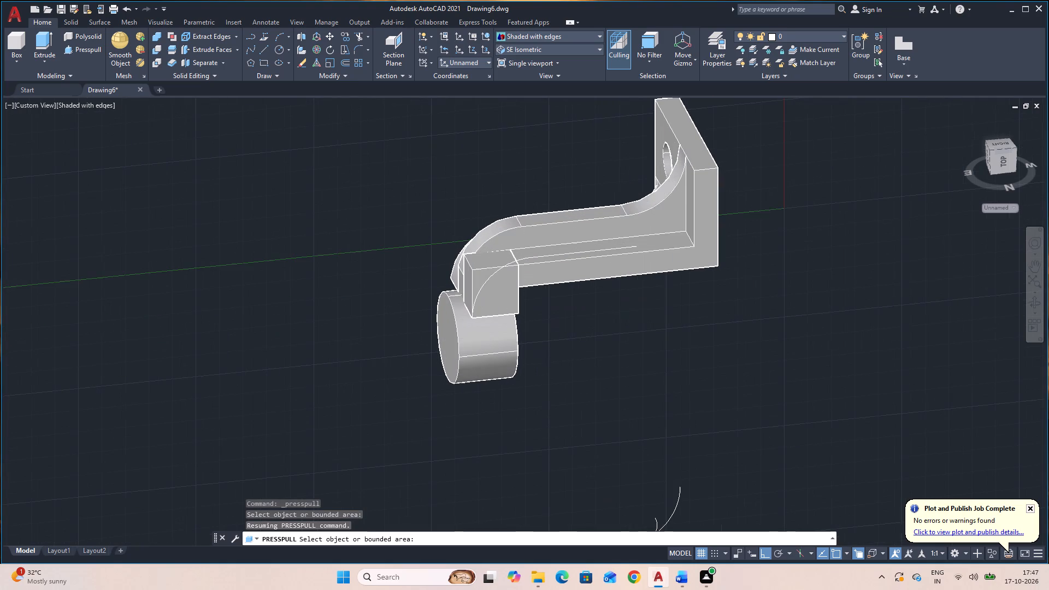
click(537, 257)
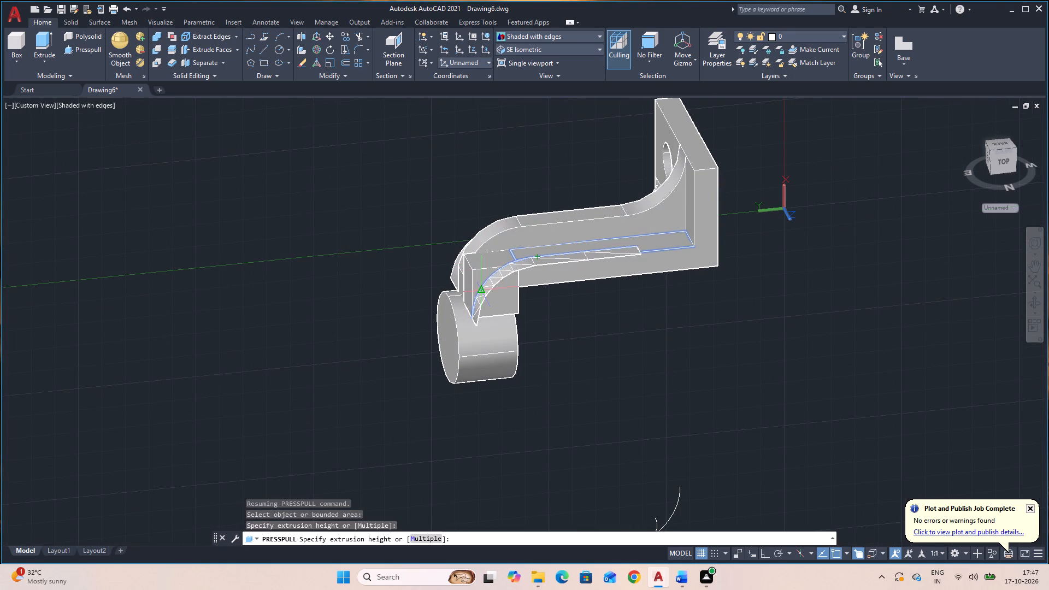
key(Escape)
Delete the loose spline running across the box and along the base.
click(534, 257)
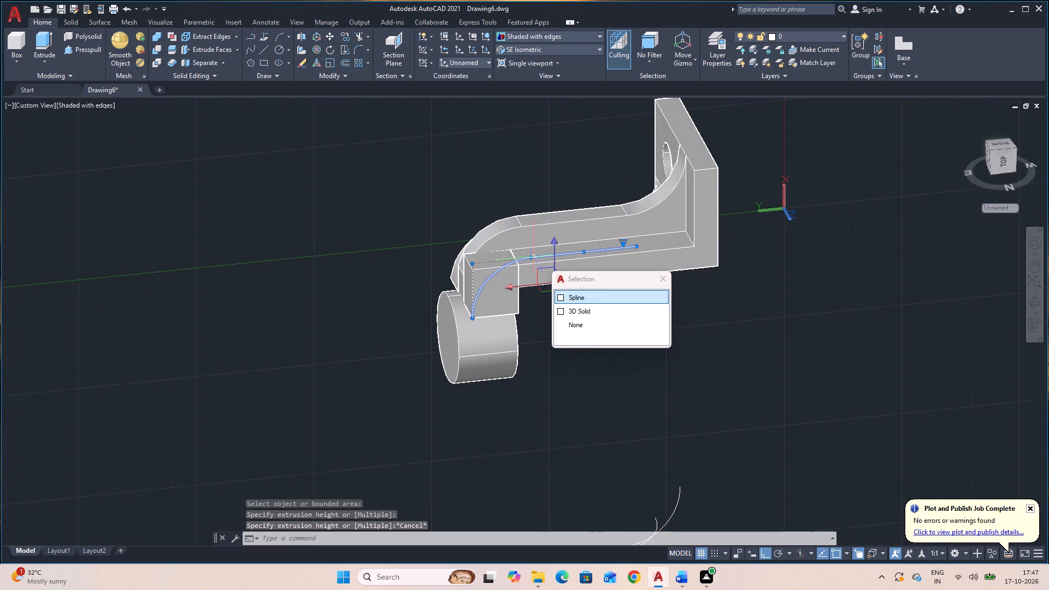
key(Delete)
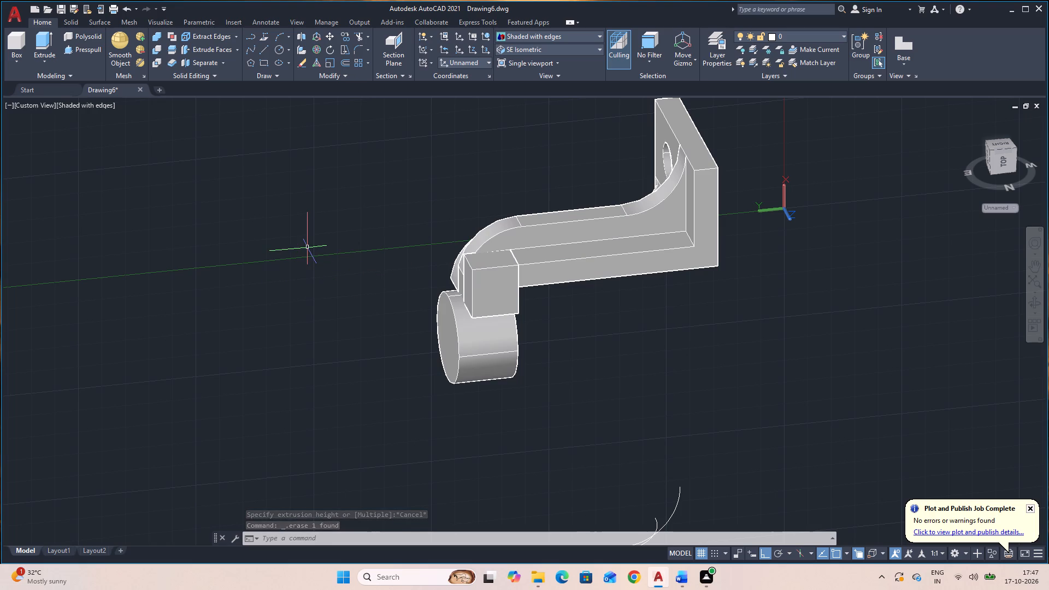
Draw a line about 104 long in empty space beyond the boss, continuing with a perpendicular line down from its far end.
text(L)
key(space)
click(359, 238)
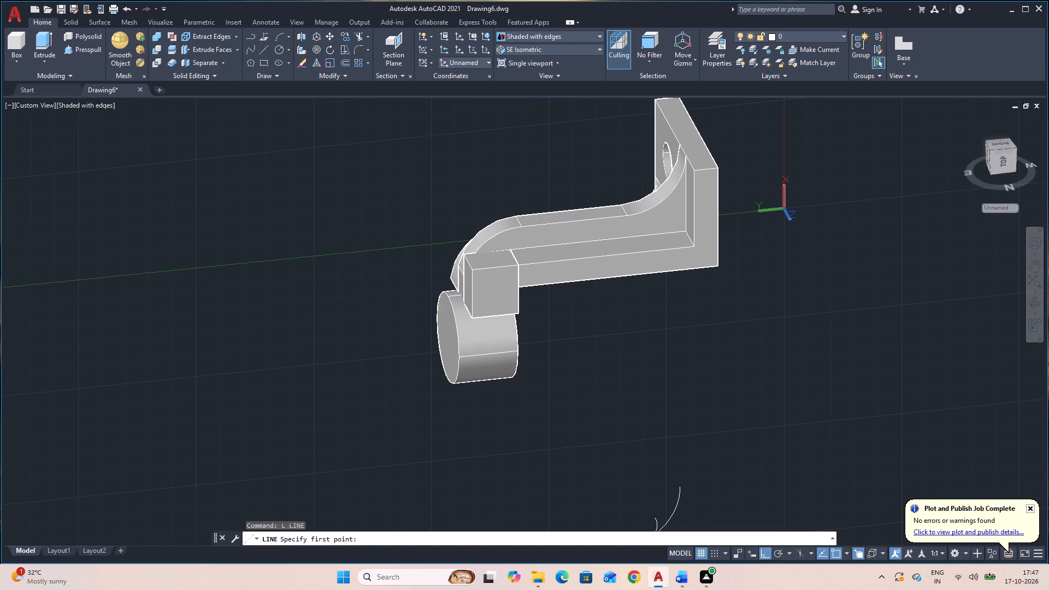
click(113, 229)
click(139, 498)
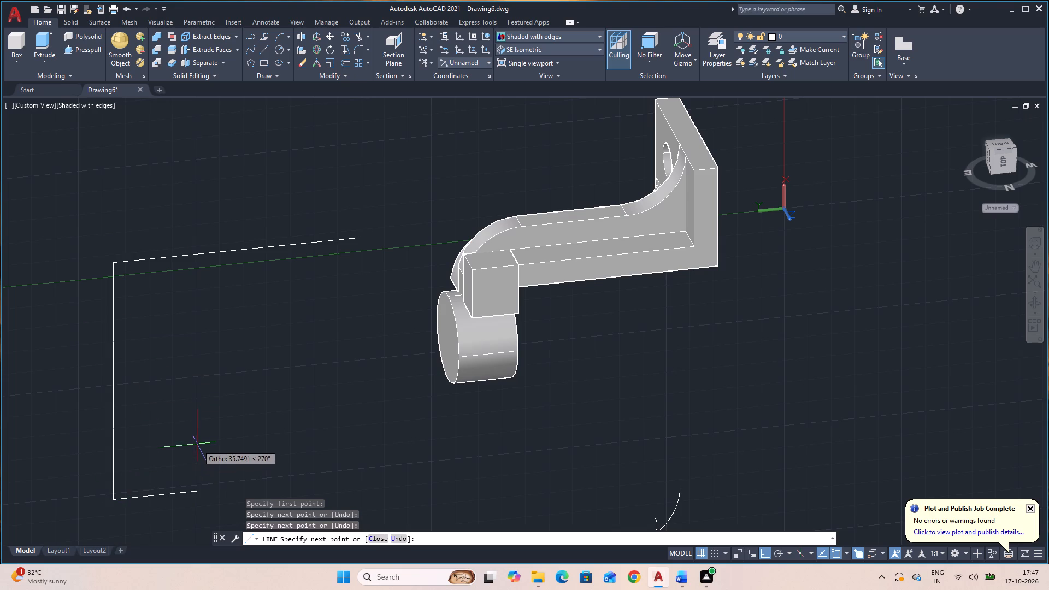
key(Escape)
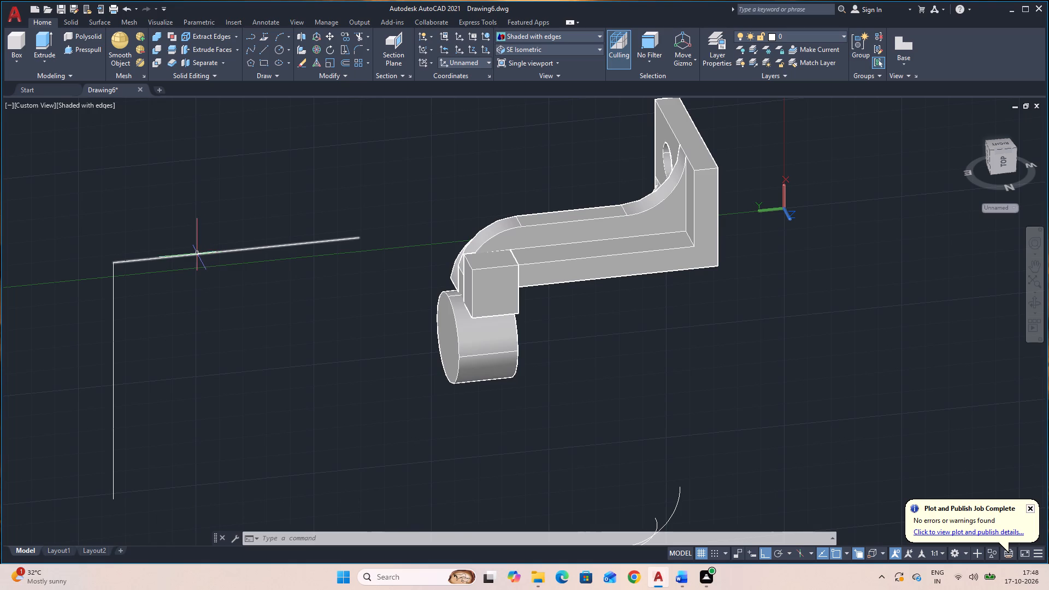
Fillet the corner between the two new perpendicular lines using the current radius.
click(362, 46)
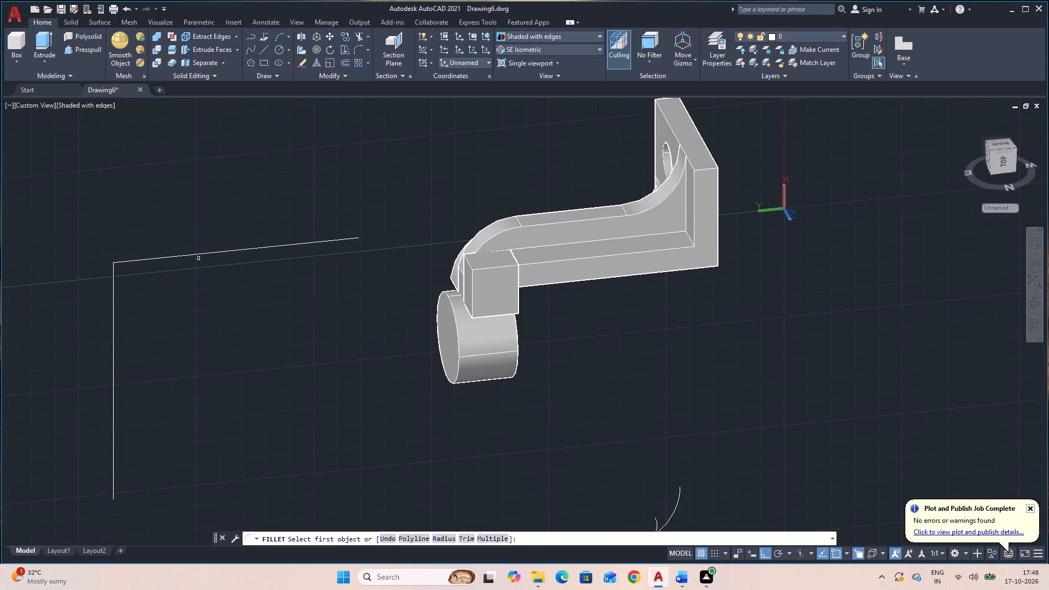
click(199, 253)
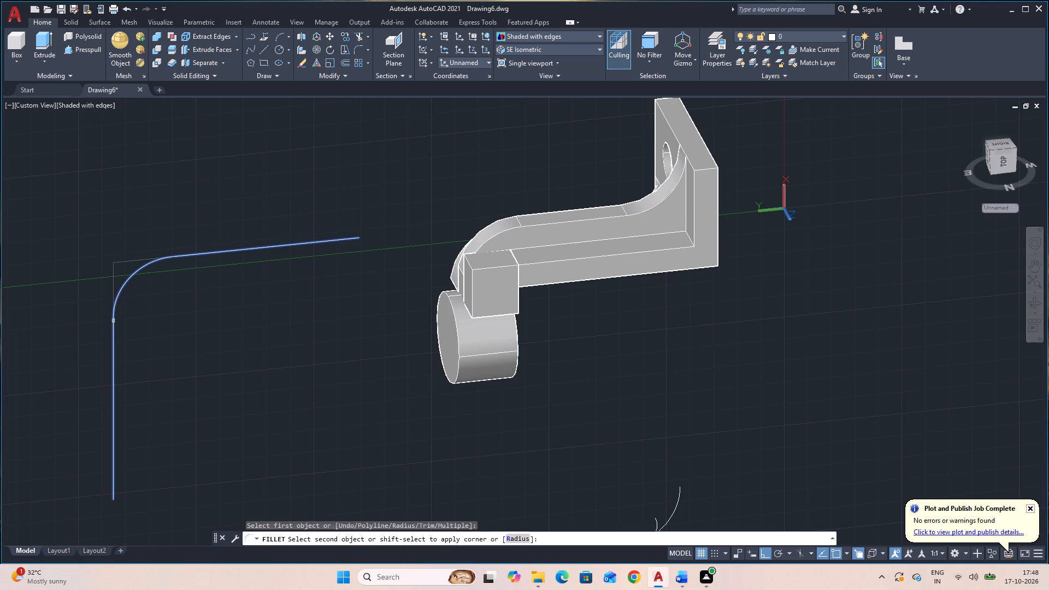
click(114, 322)
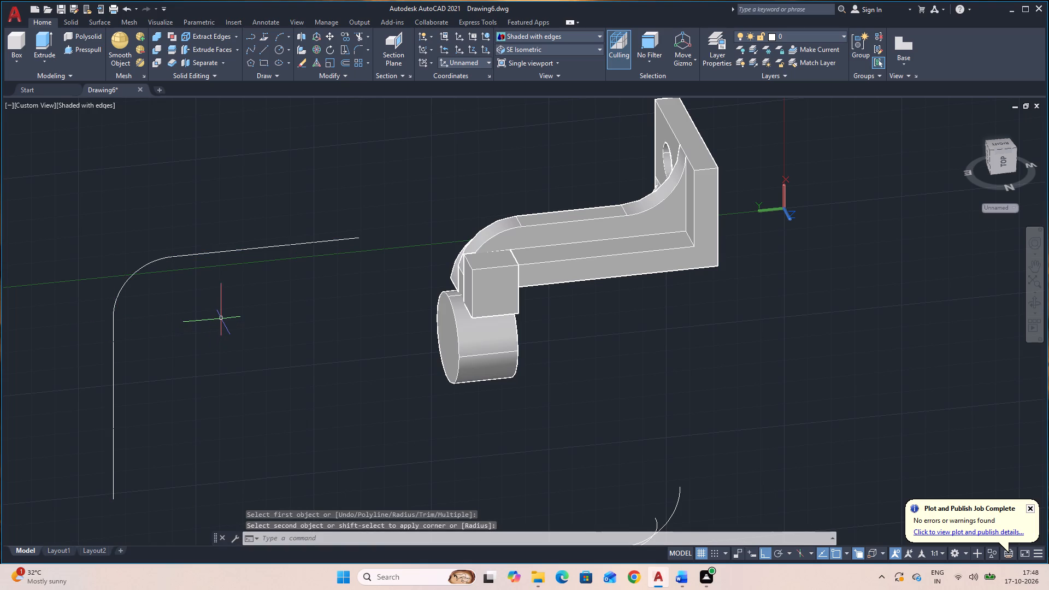
Move the long line and its fillet arc from the arc's lower endpoint onto the box's outer lower corner.
click(235, 250)
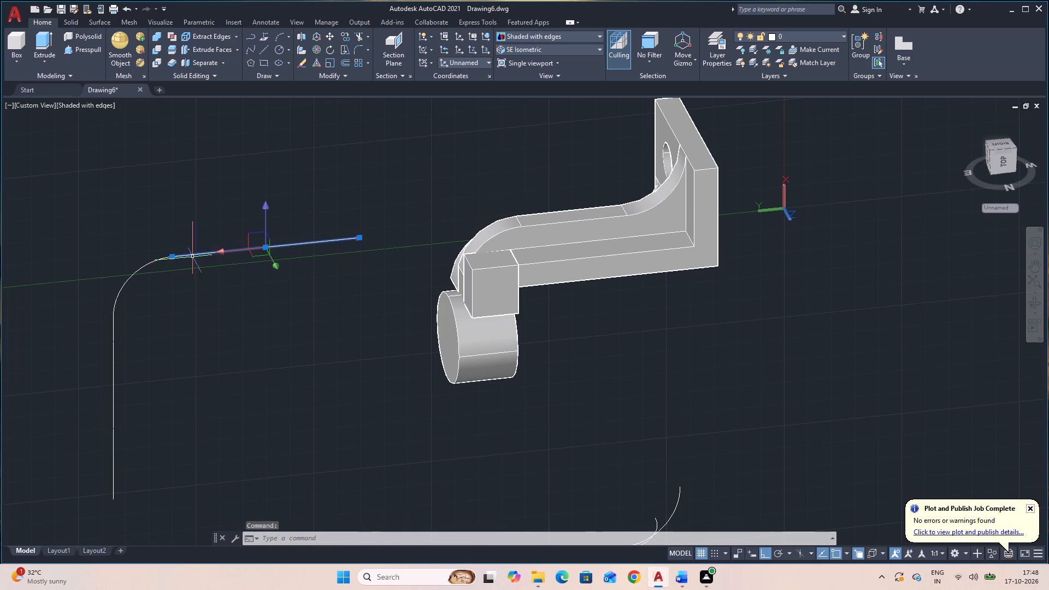
click(144, 265)
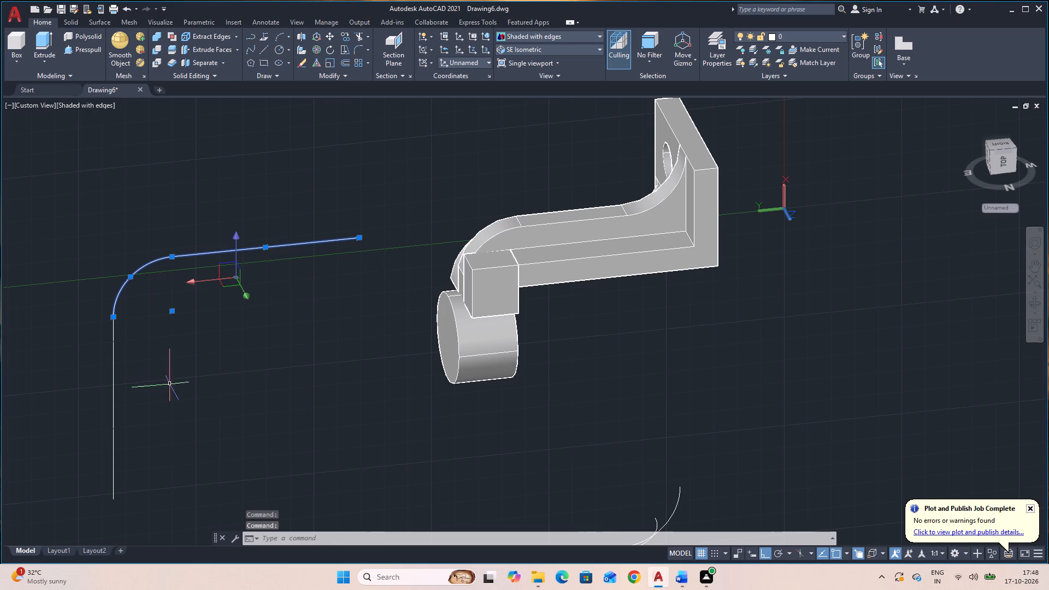
text(M)
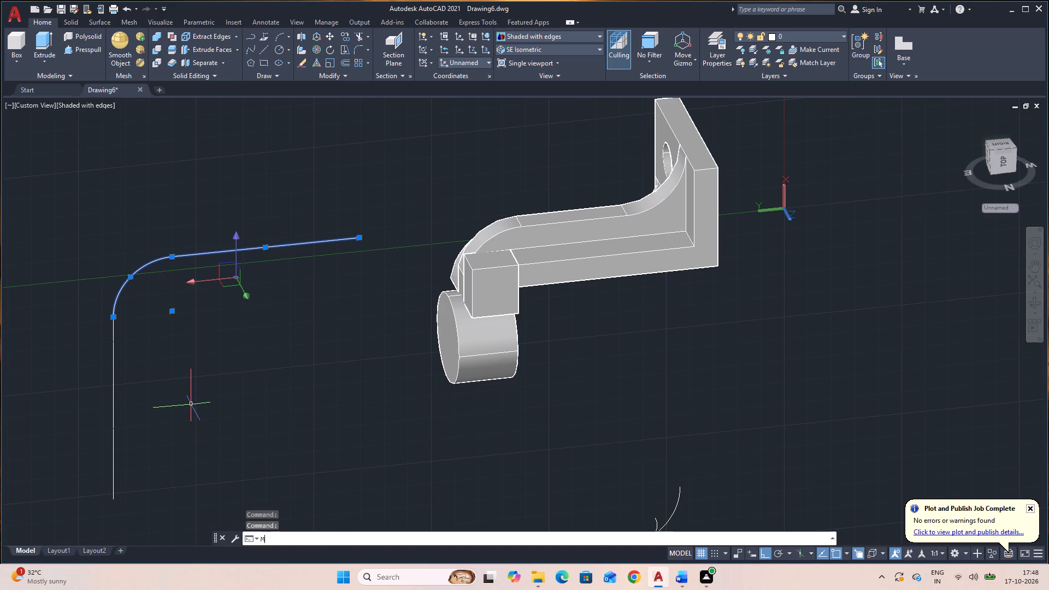
key(space)
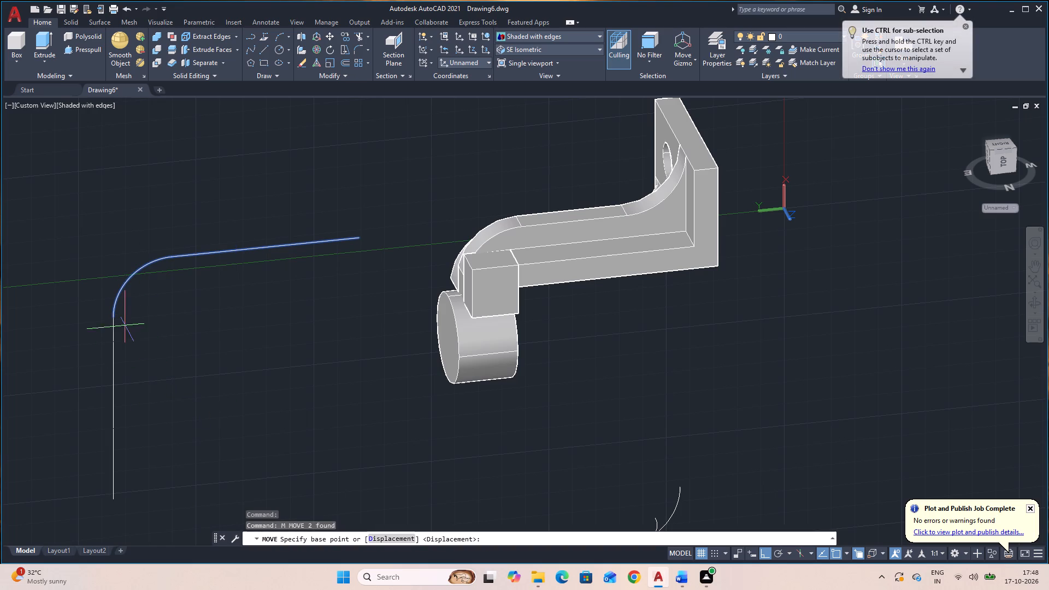
click(113, 315)
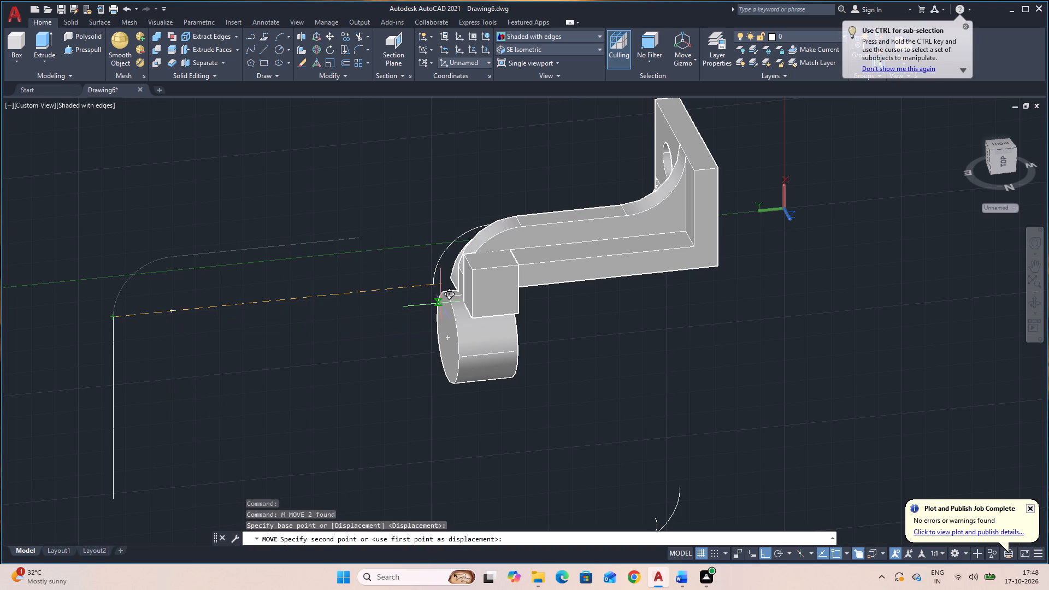
click(470, 317)
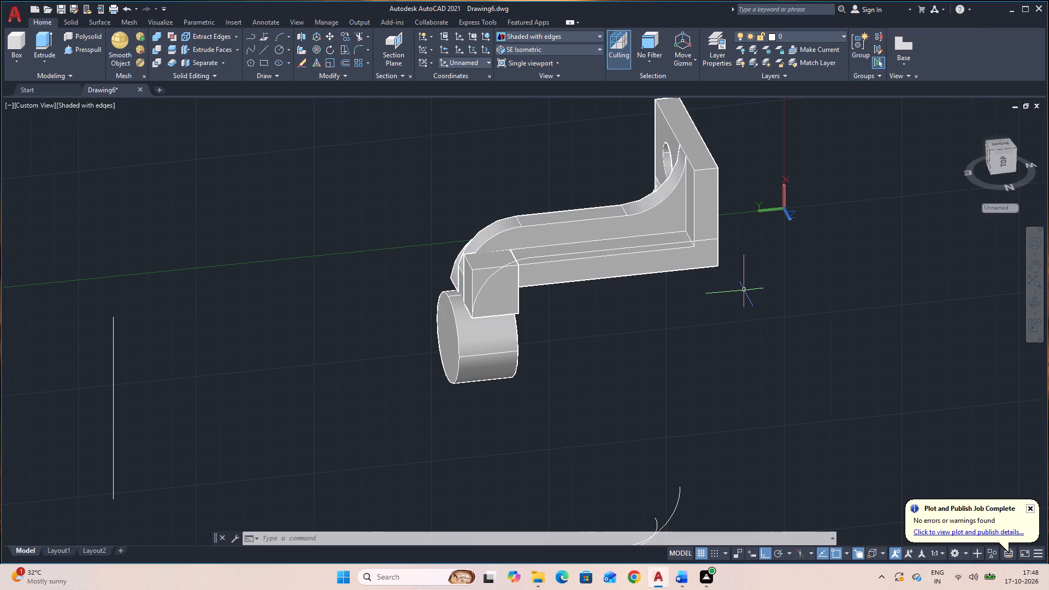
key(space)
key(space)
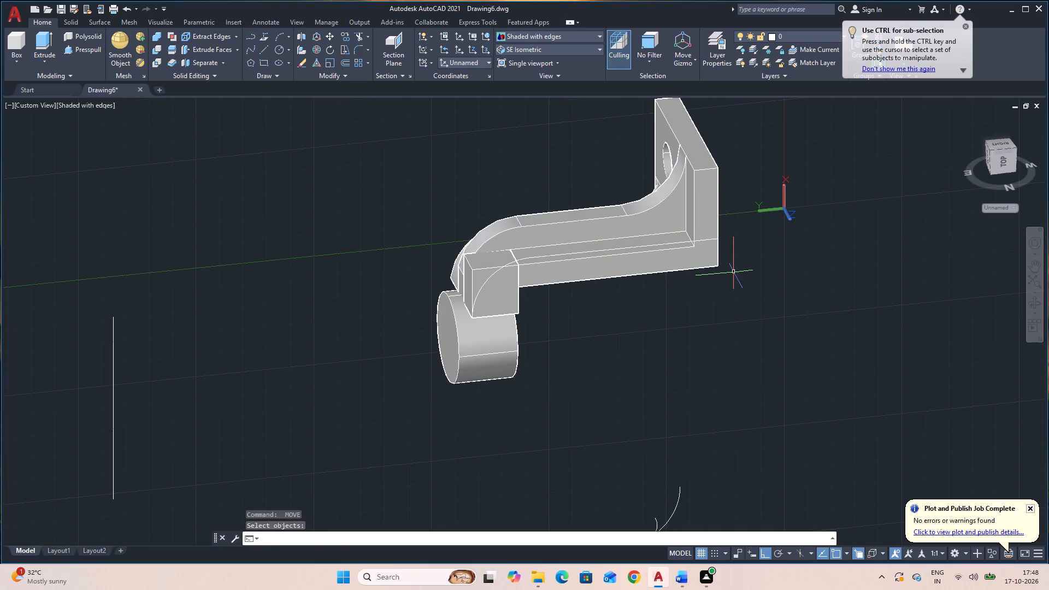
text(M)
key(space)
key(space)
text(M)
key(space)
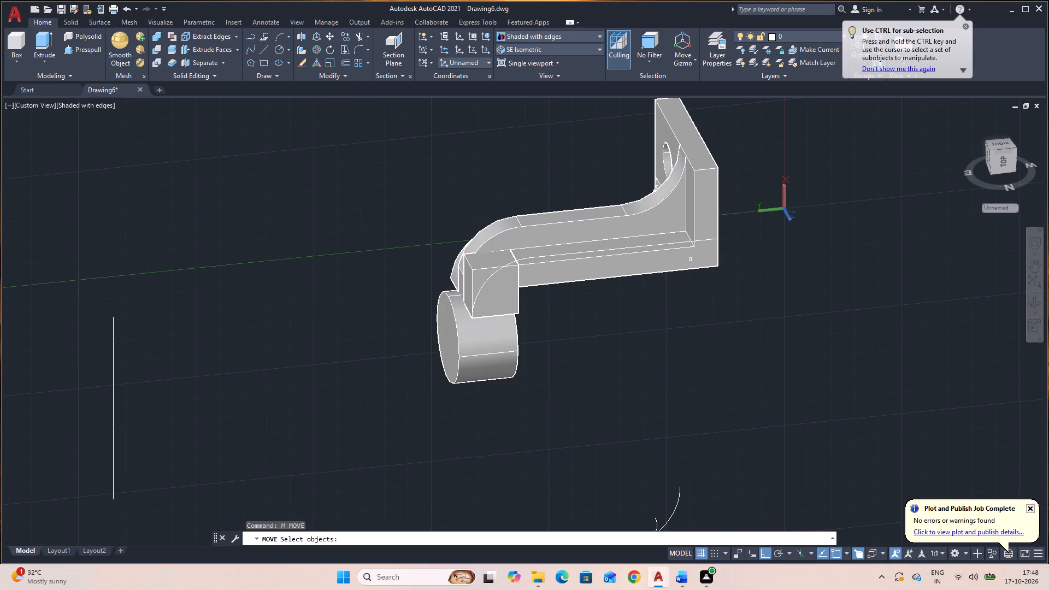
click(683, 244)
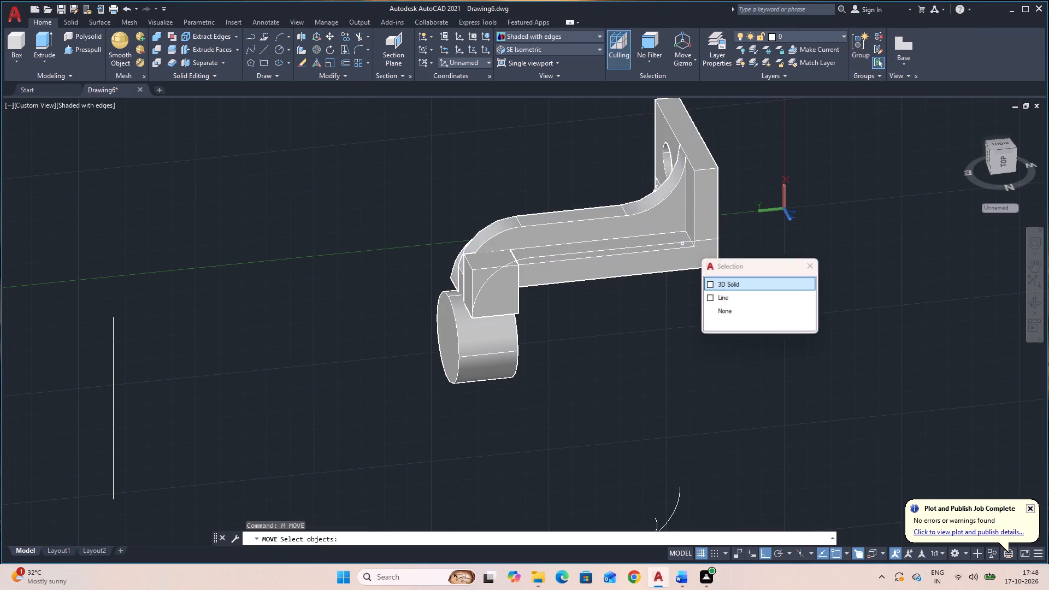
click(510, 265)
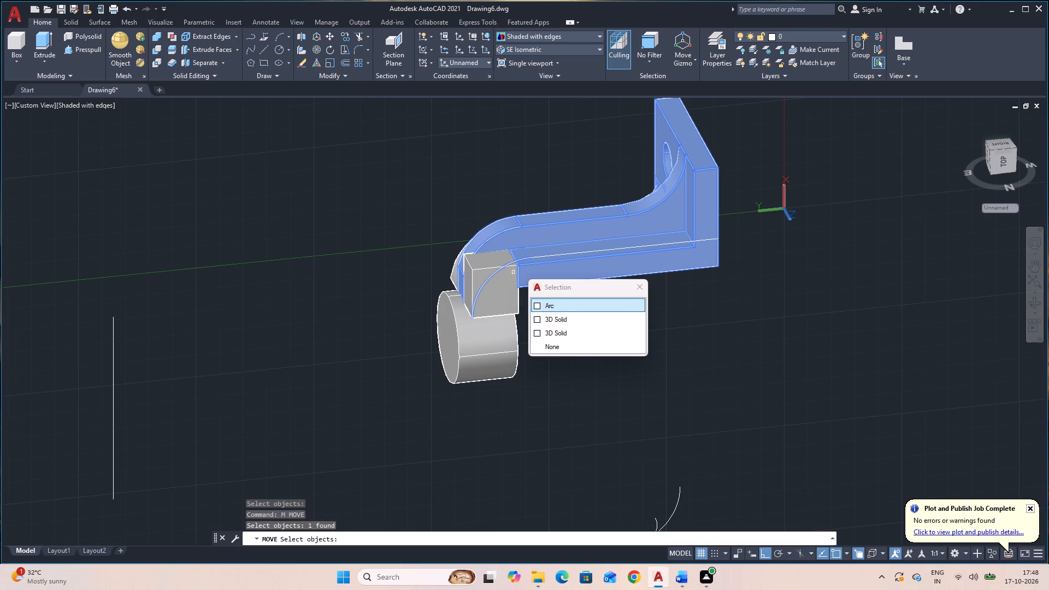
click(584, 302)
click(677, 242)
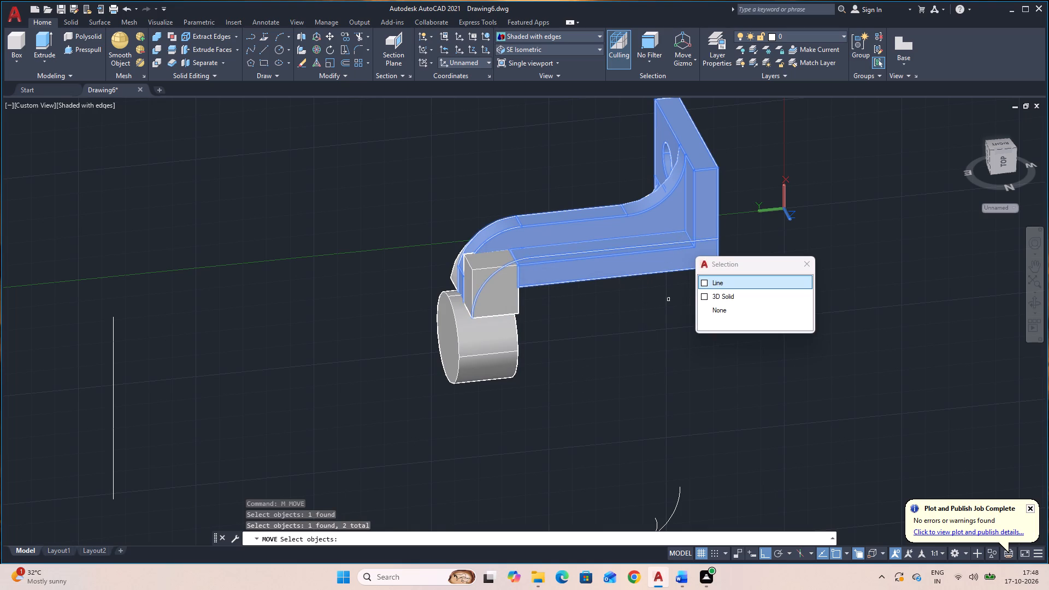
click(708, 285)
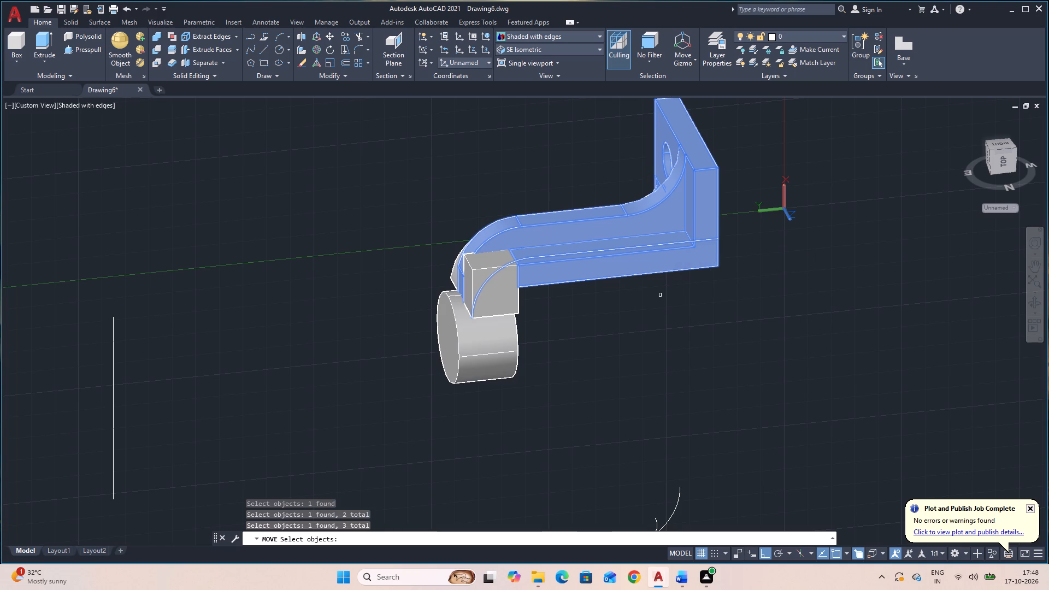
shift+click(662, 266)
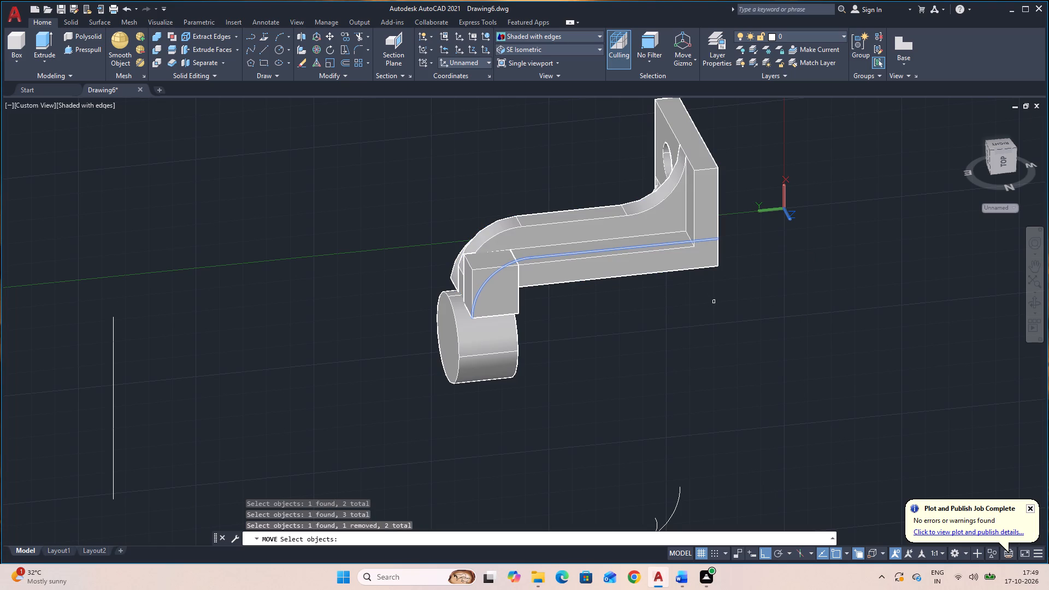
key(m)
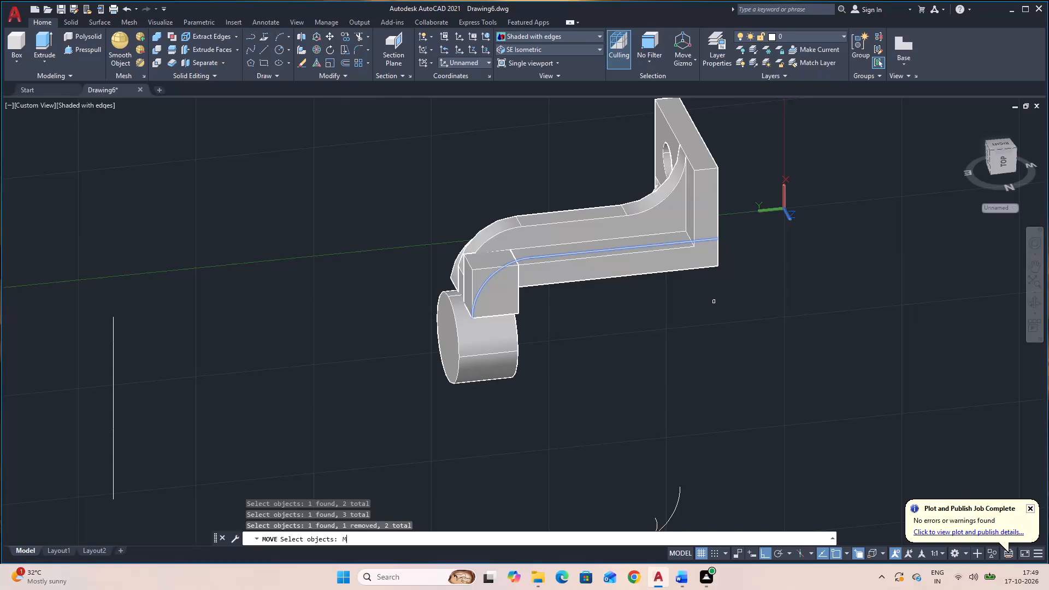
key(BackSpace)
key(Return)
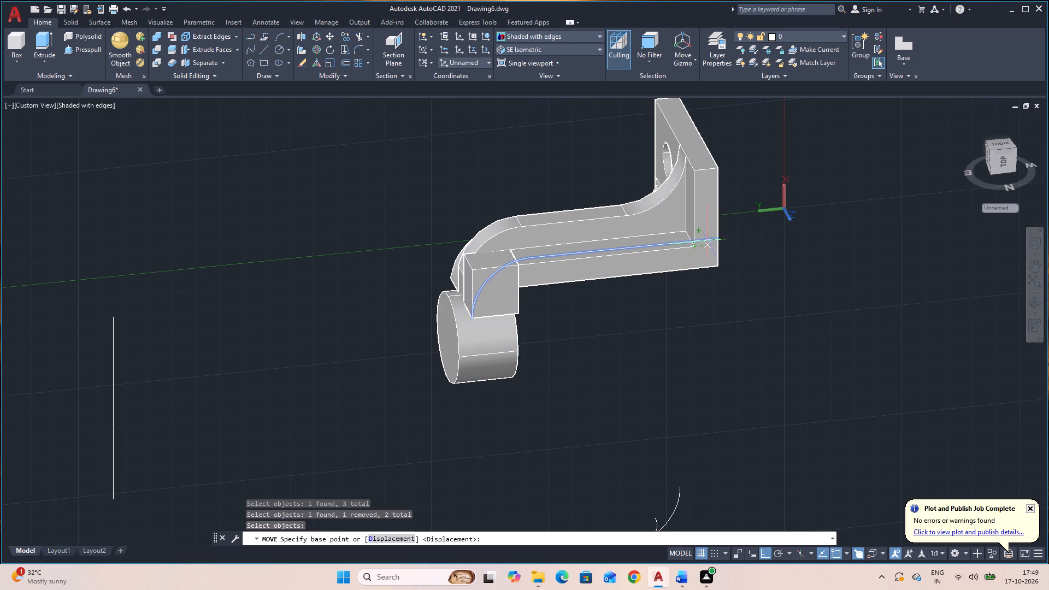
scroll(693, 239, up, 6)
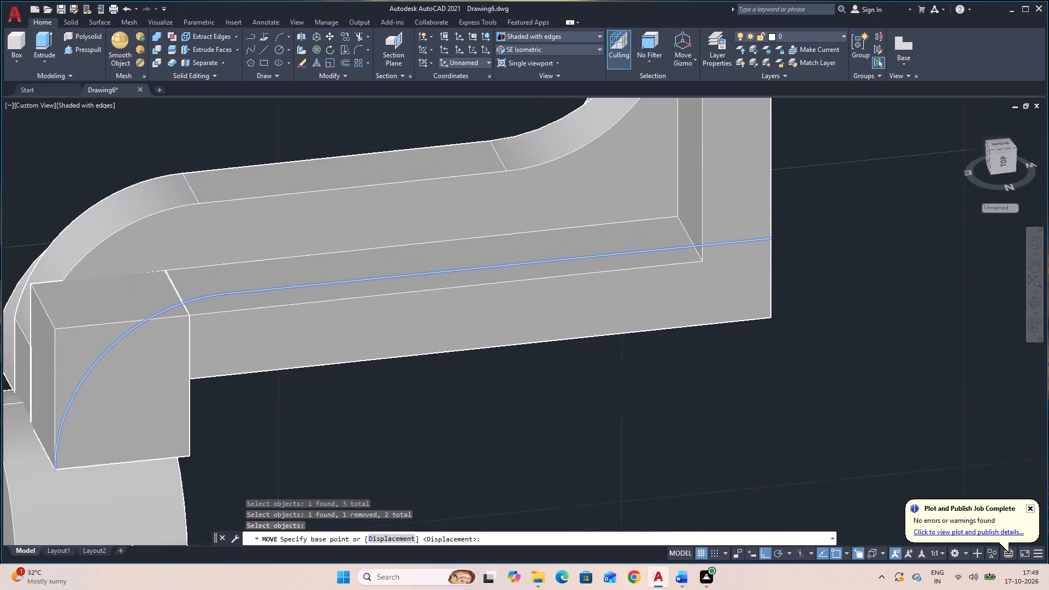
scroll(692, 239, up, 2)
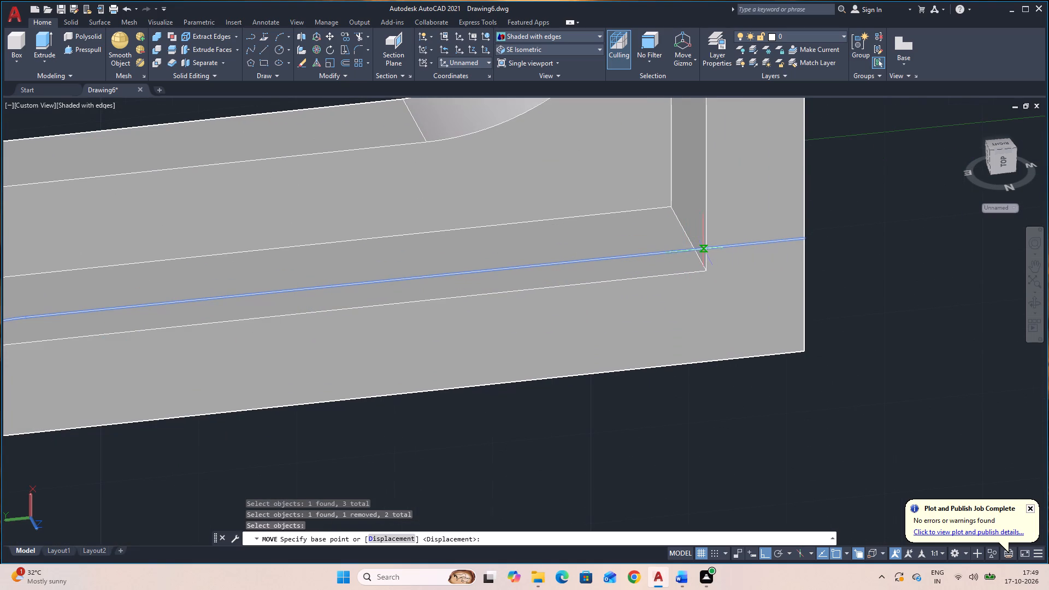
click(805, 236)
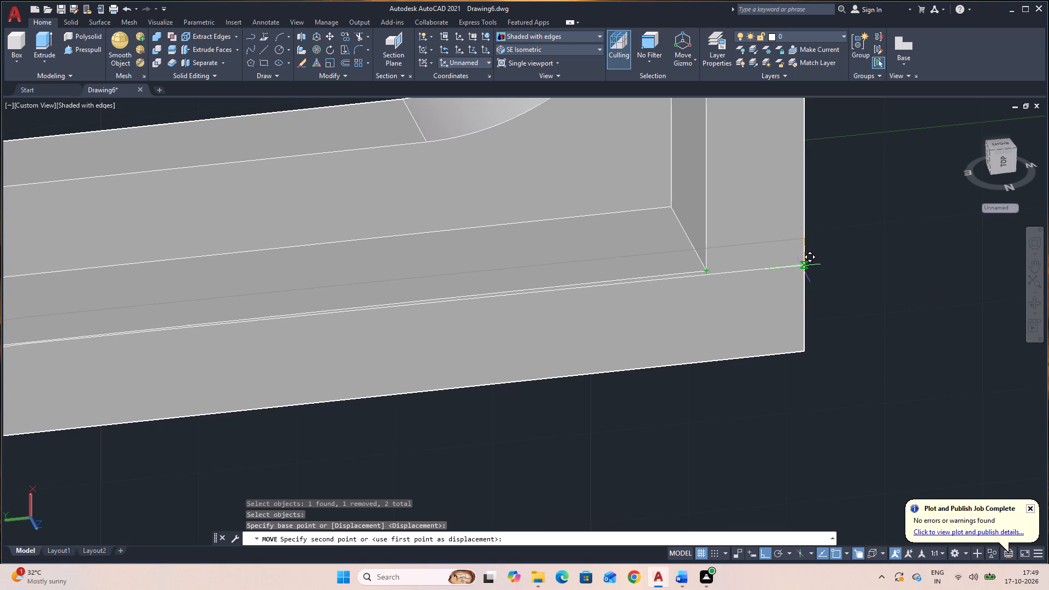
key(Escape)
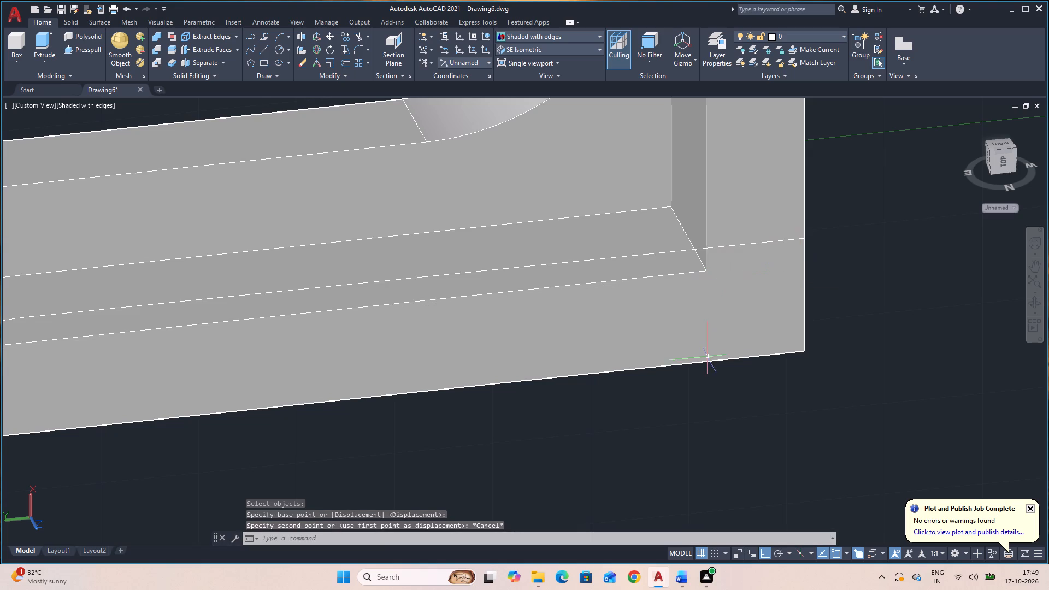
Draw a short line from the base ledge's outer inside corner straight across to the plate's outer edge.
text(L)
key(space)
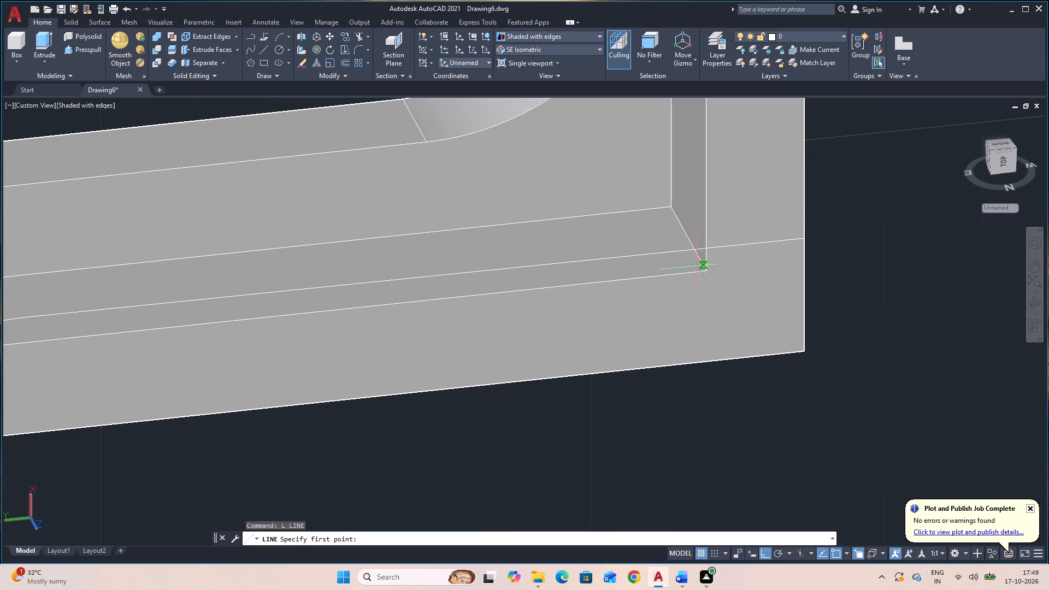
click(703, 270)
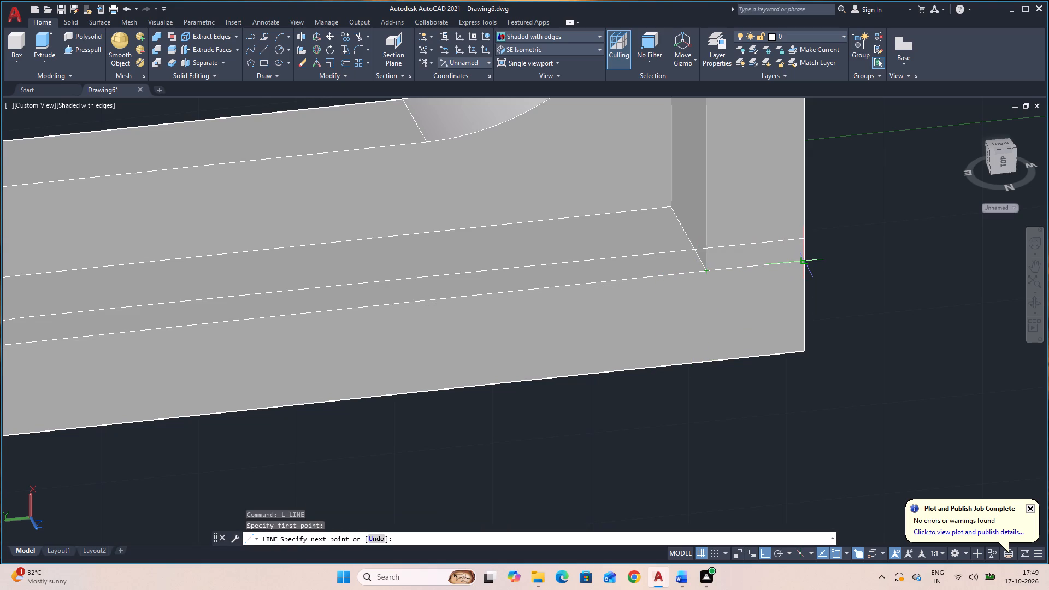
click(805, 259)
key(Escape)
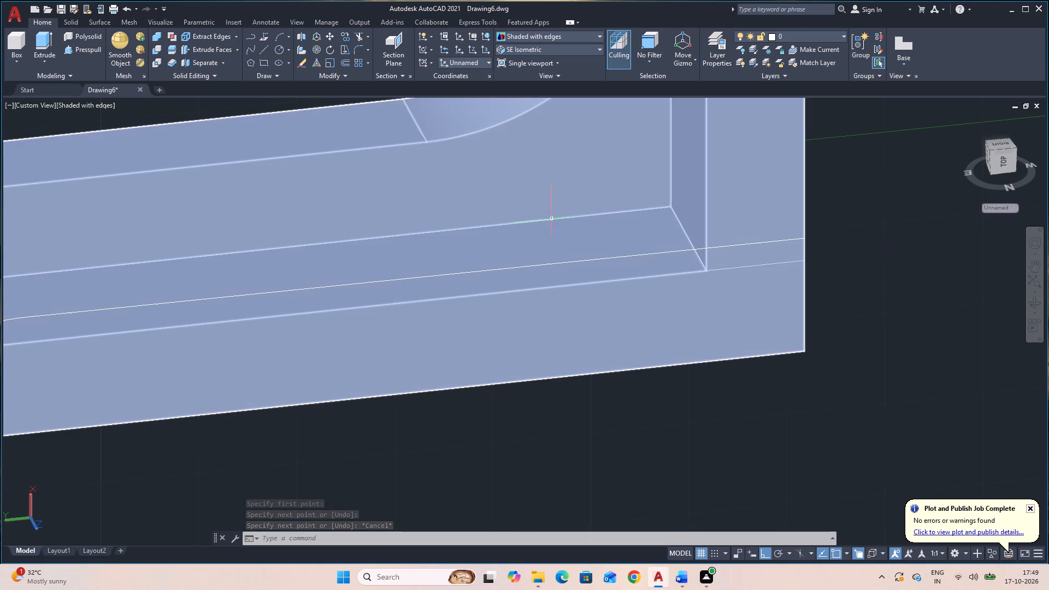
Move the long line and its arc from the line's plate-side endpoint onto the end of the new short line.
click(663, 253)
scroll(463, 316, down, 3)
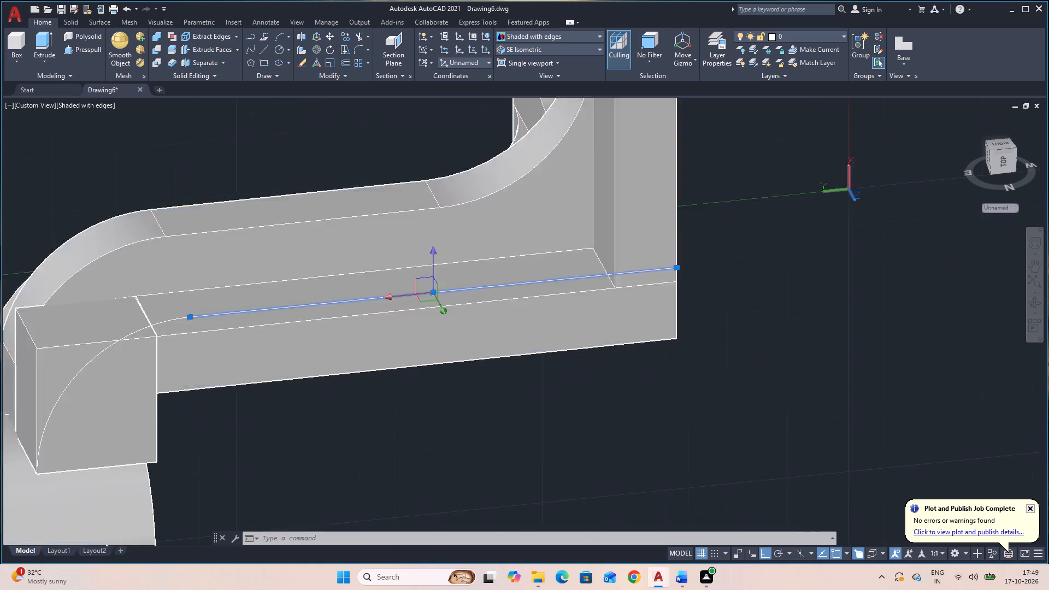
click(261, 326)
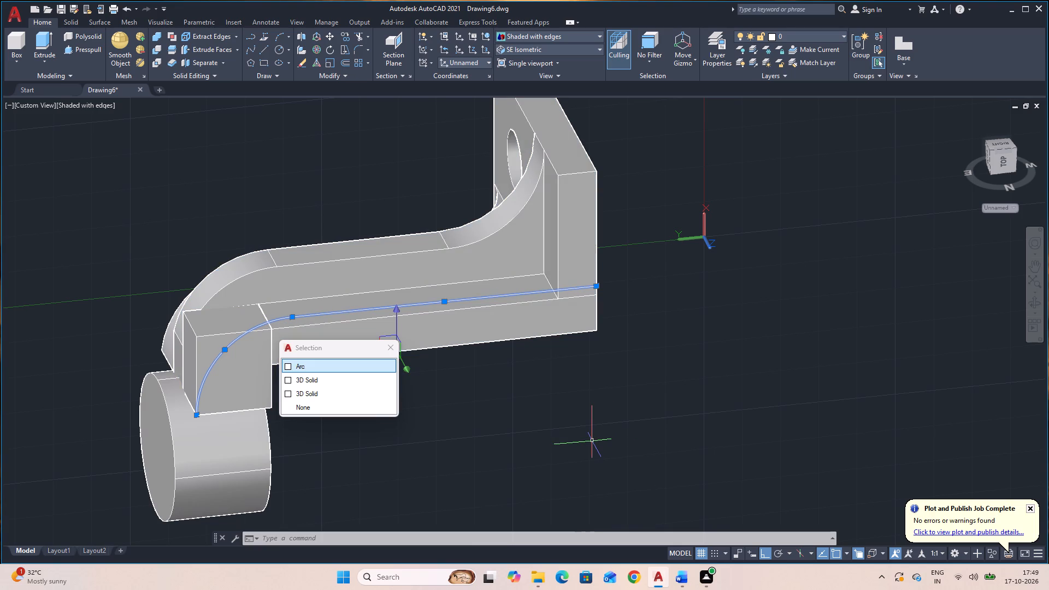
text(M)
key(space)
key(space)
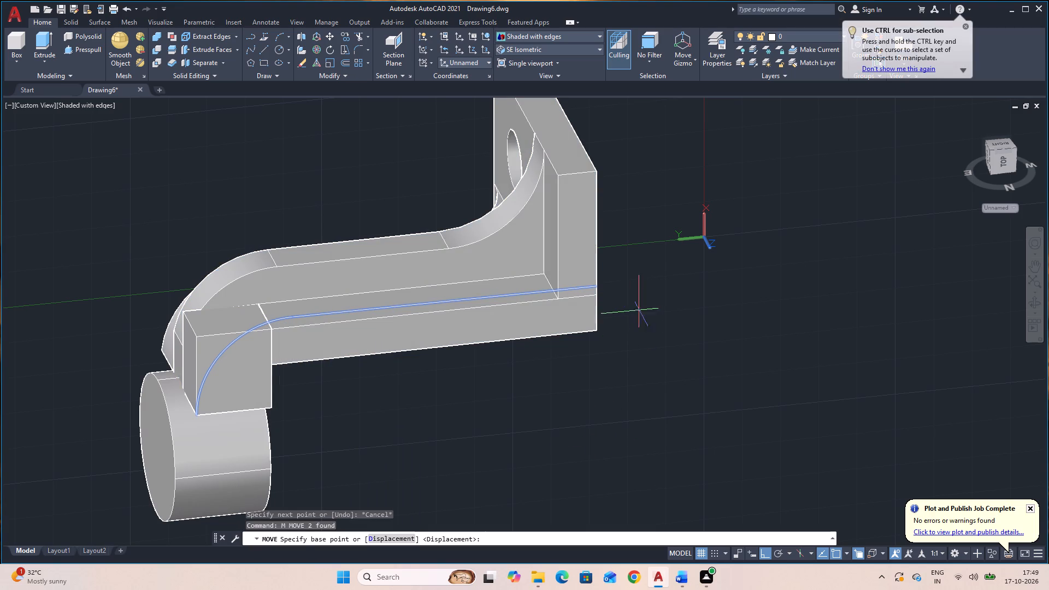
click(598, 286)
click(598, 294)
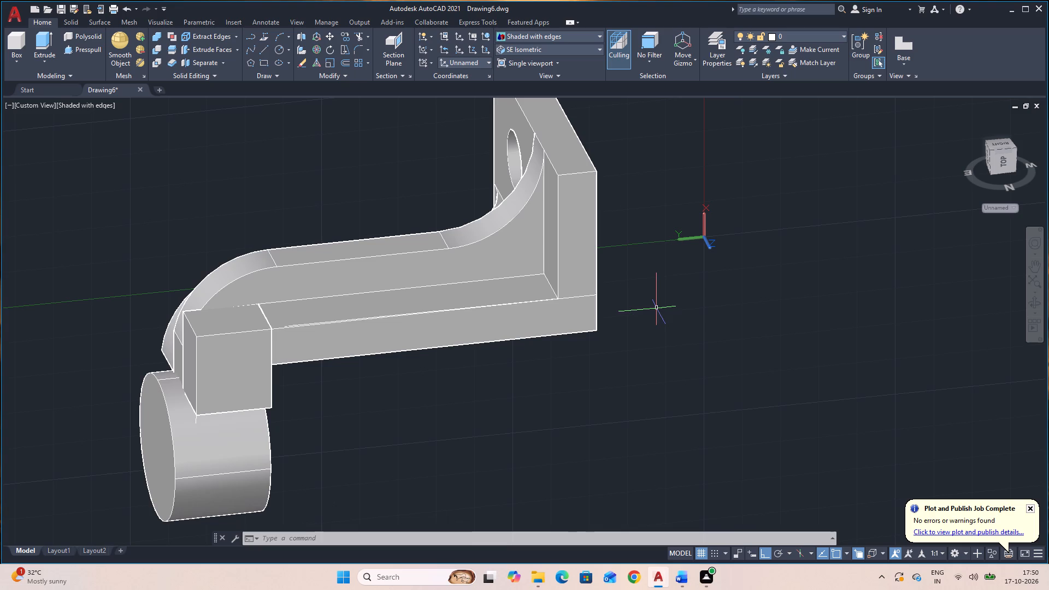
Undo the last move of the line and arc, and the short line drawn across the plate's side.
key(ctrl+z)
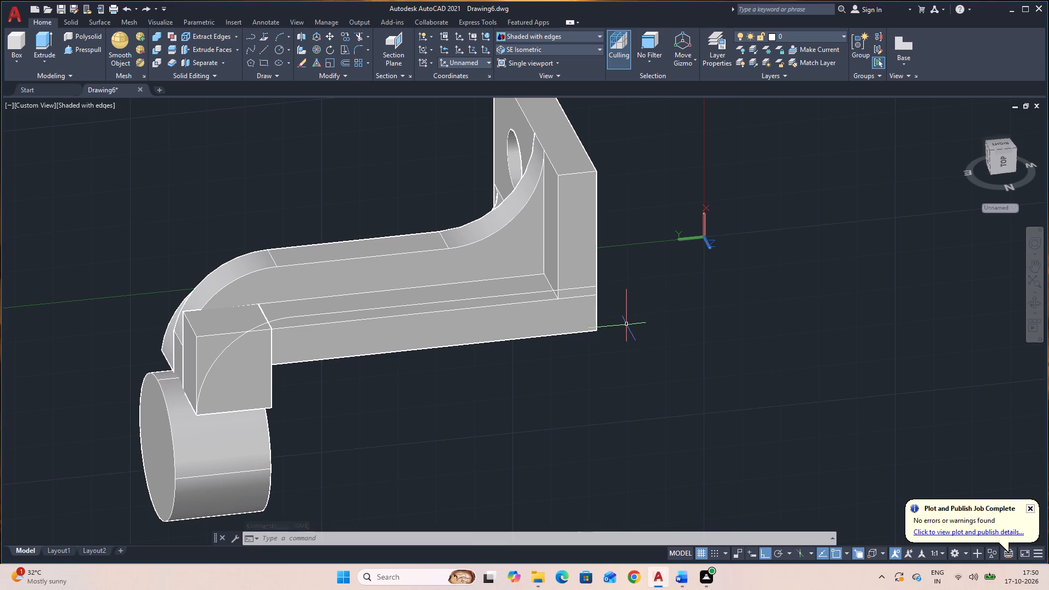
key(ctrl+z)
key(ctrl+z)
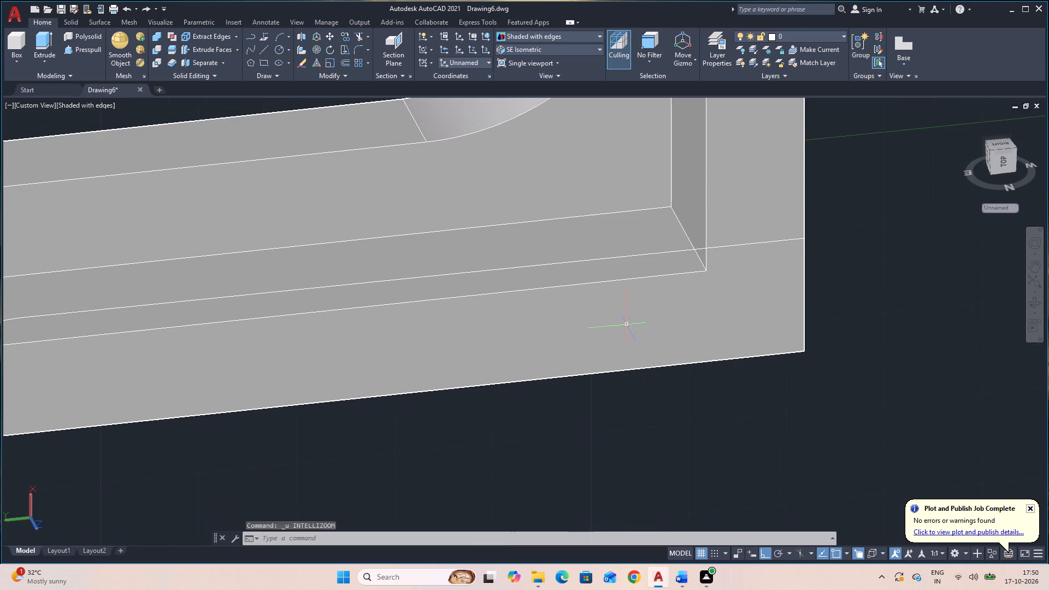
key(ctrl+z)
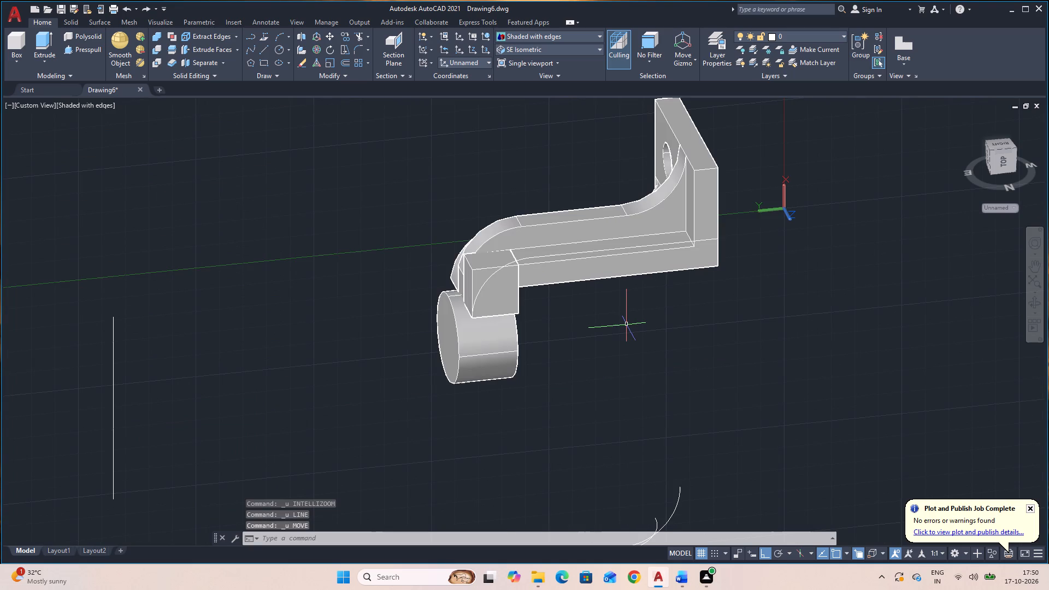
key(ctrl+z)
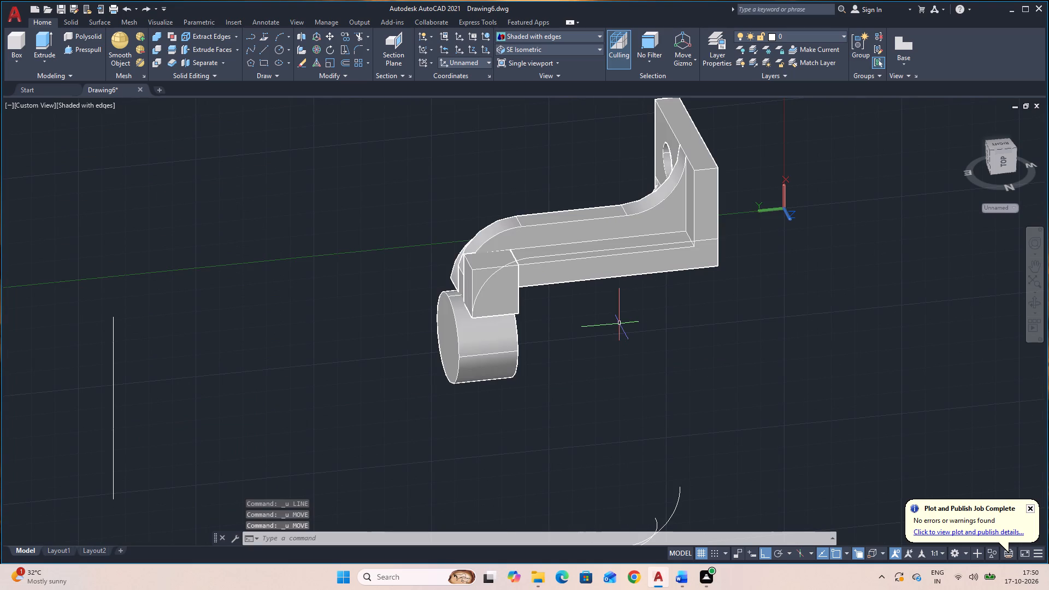
Presspull the area outside the arc on the box's face through the box's depth to cut its corner round.
click(90, 50)
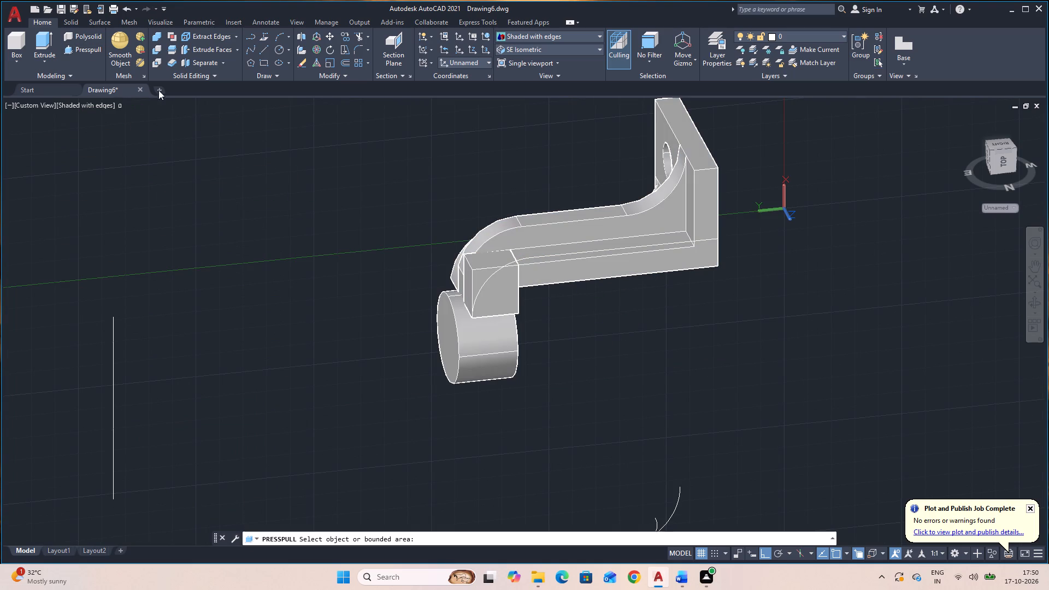
click(482, 283)
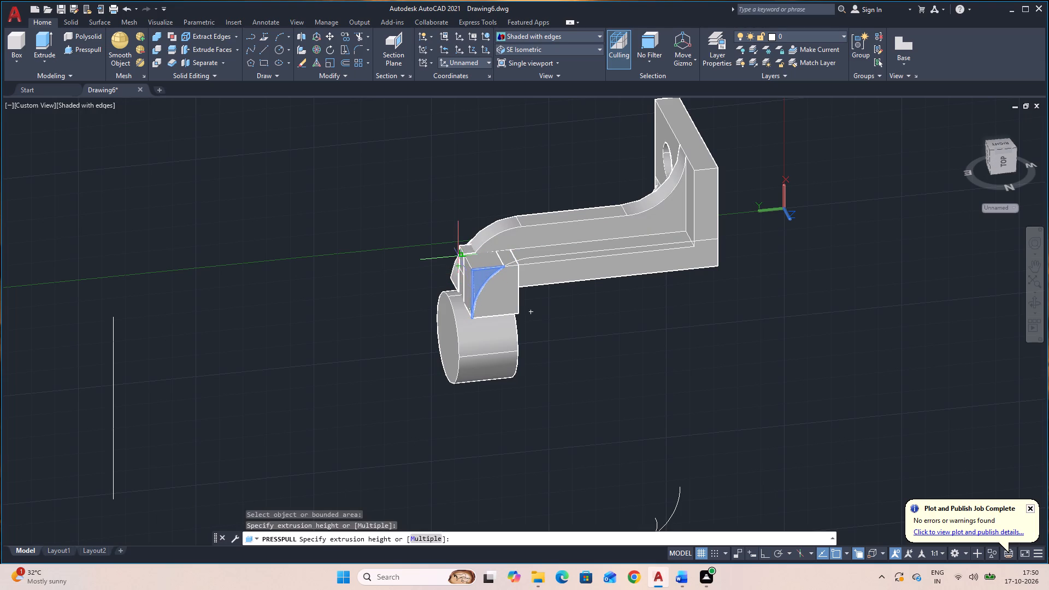
click(465, 258)
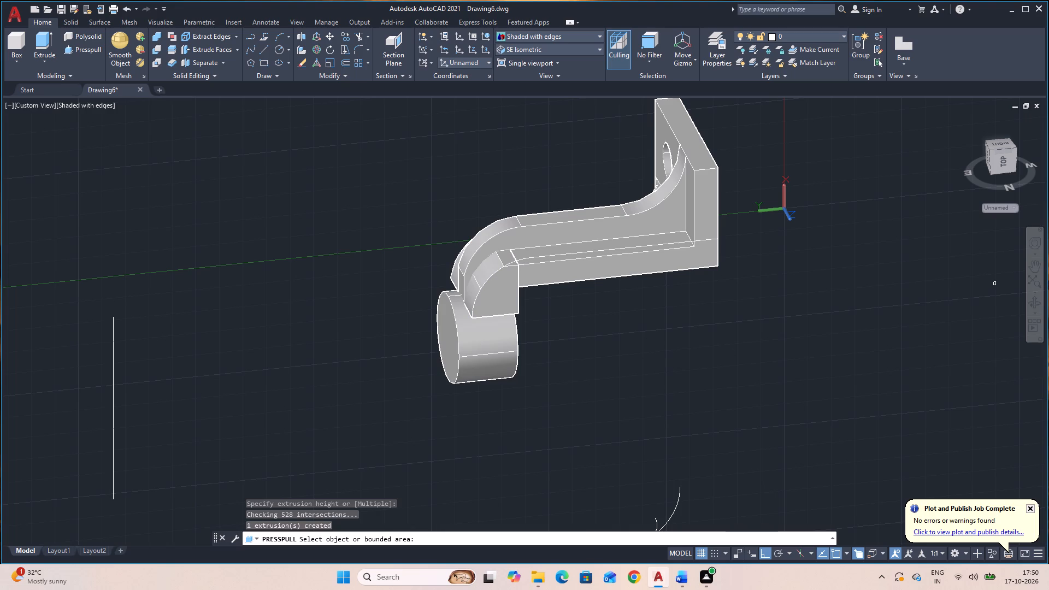
Examine the bracket from several sides, especially where the rounded side sections meet the rib and the boss.
click(1033, 309)
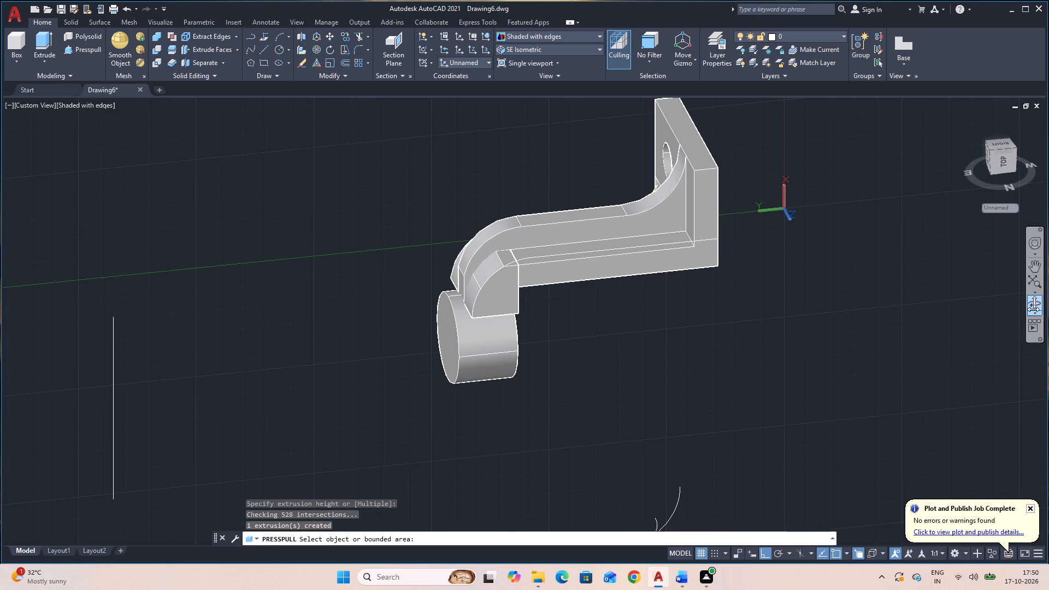
drag(590, 432, 765, 422)
drag(773, 413, 843, 371)
drag(631, 438, 711, 427)
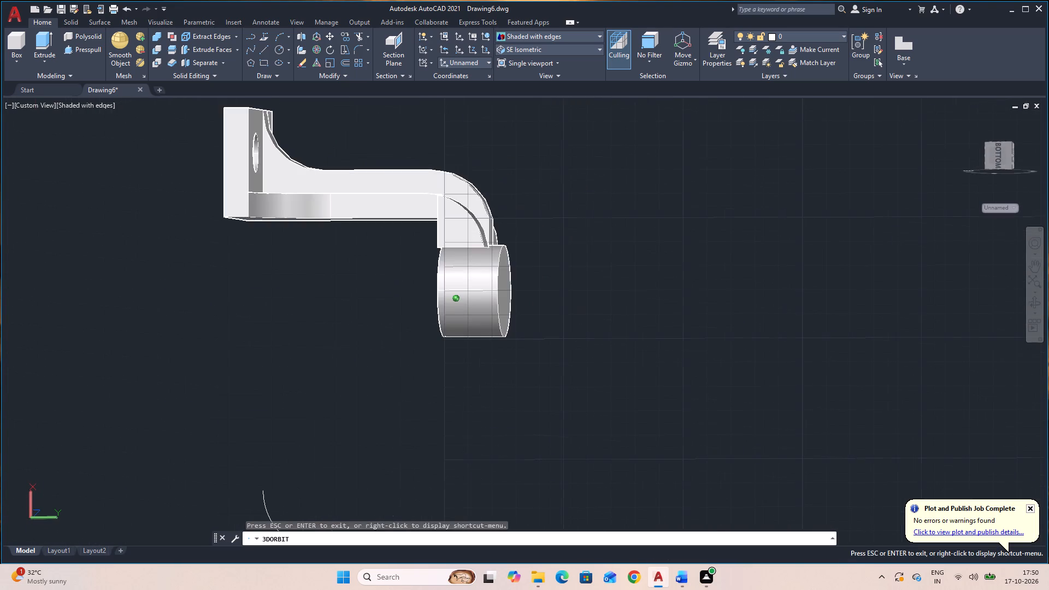
drag(711, 427, 652, 451)
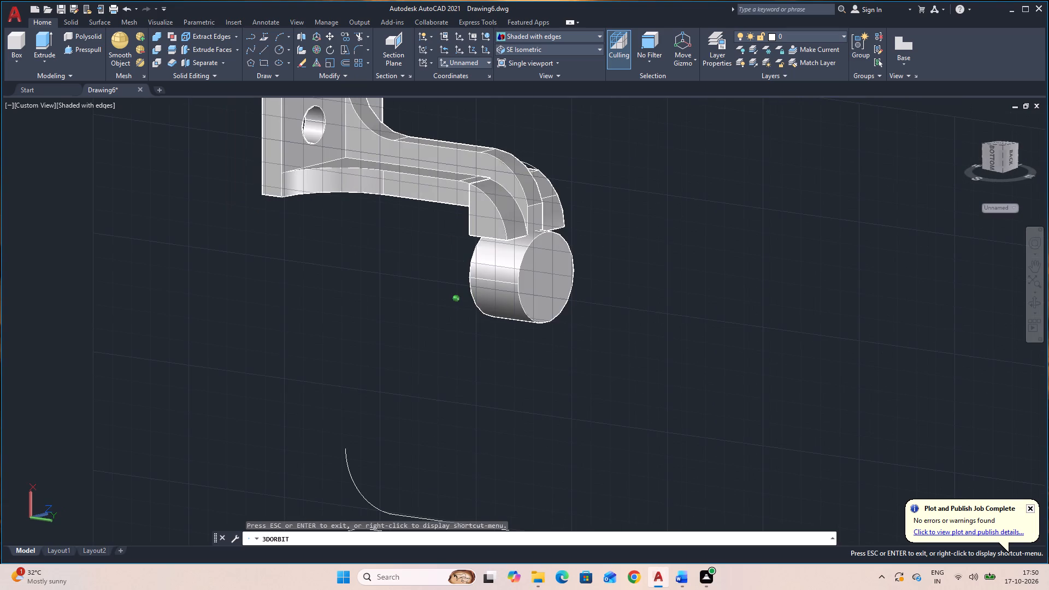
drag(652, 451, 389, 435)
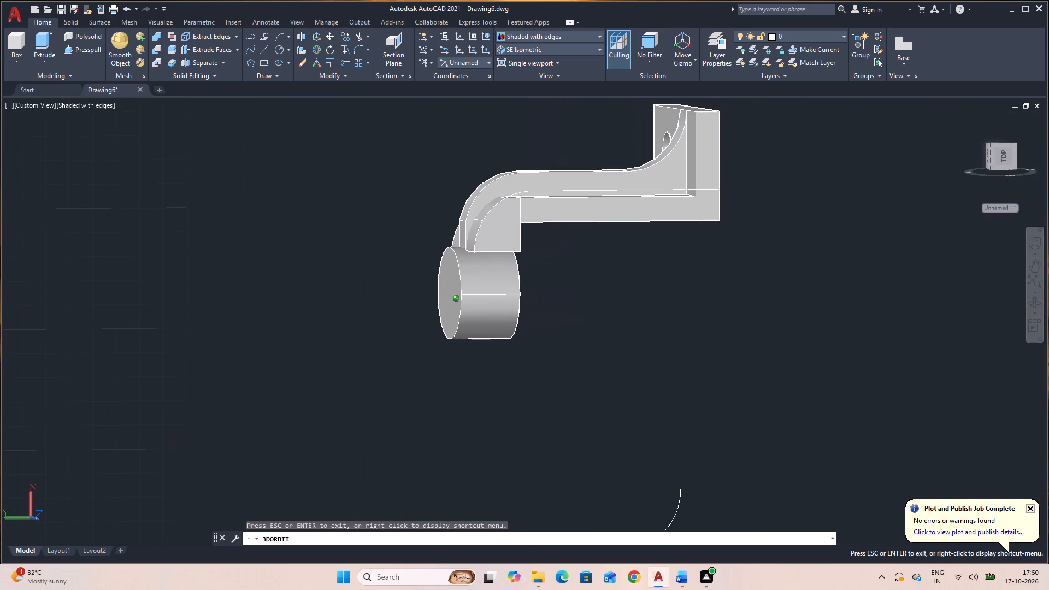
drag(389, 435, 459, 497)
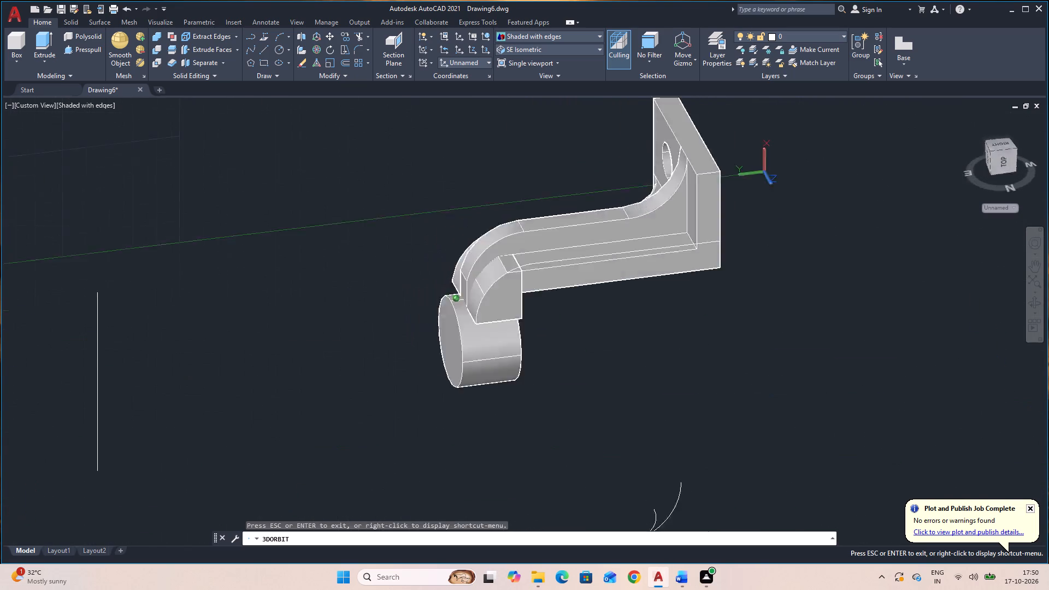
drag(459, 497, 604, 504)
drag(527, 487, 653, 462)
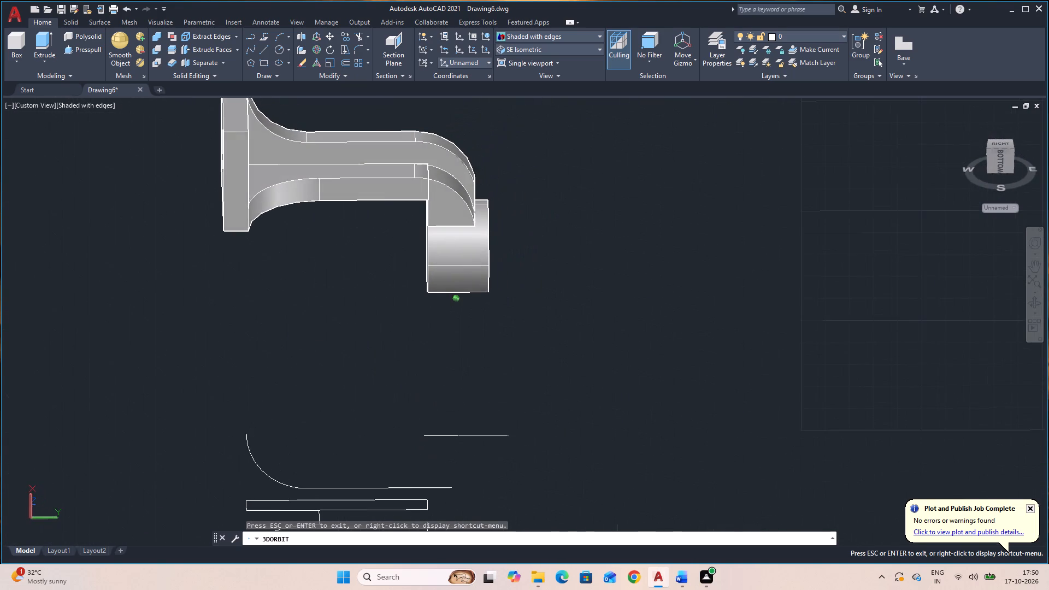
drag(653, 462, 614, 441)
scroll(590, 354, up, 5)
scroll(504, 193, up, 2)
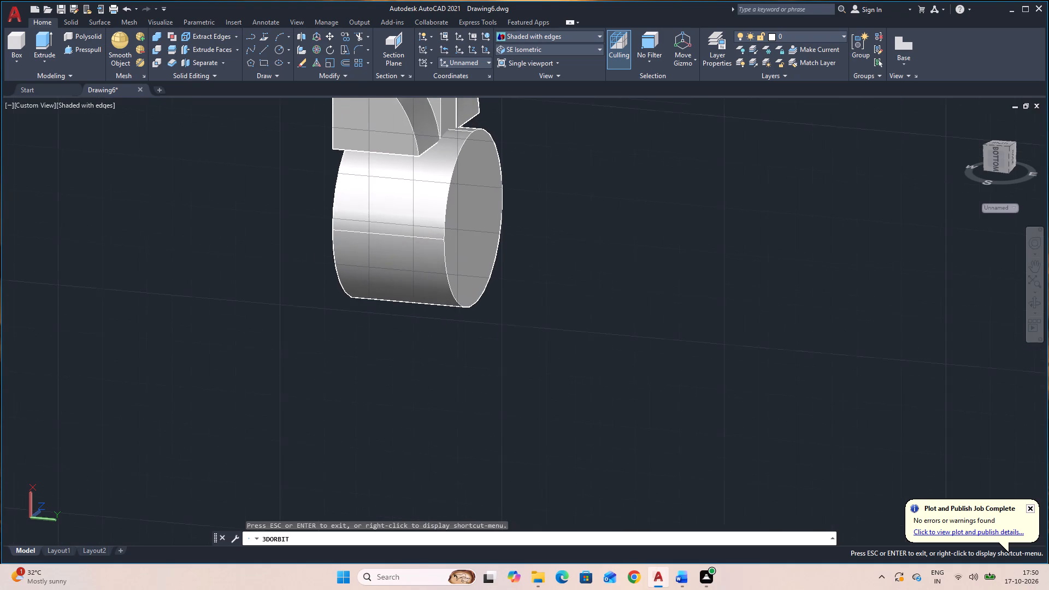
scroll(504, 193, up, 1)
middle_drag(553, 186, 603, 346)
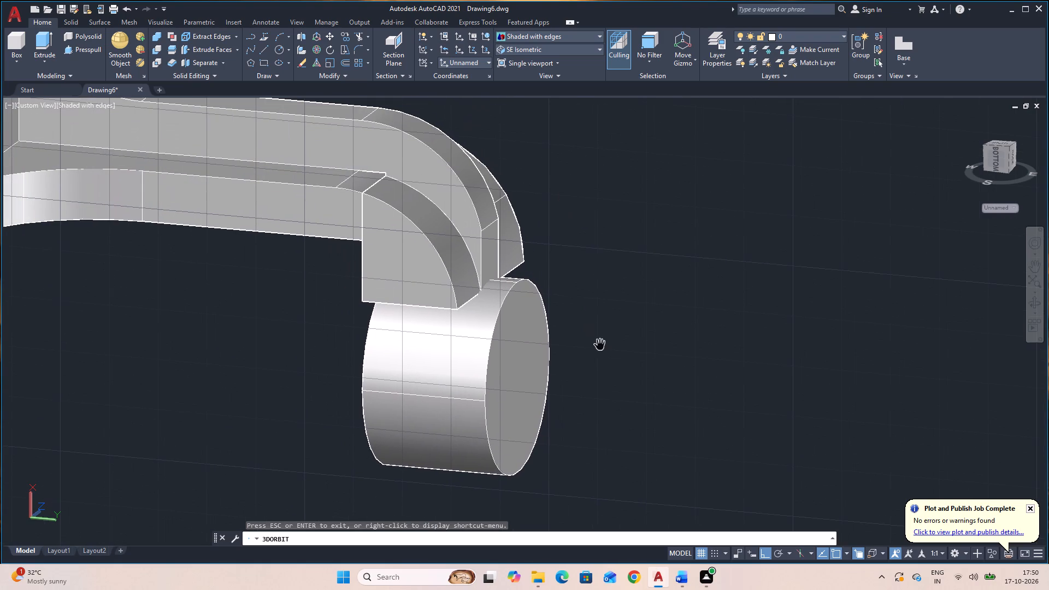
key(Escape)
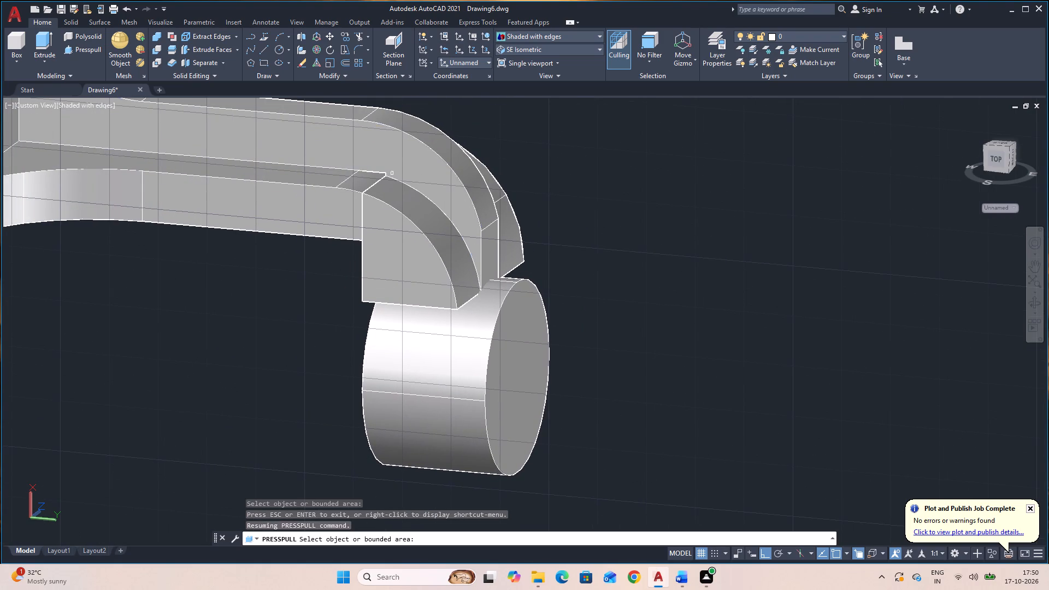
scroll(393, 171, up, 7)
scroll(384, 169, down, 7)
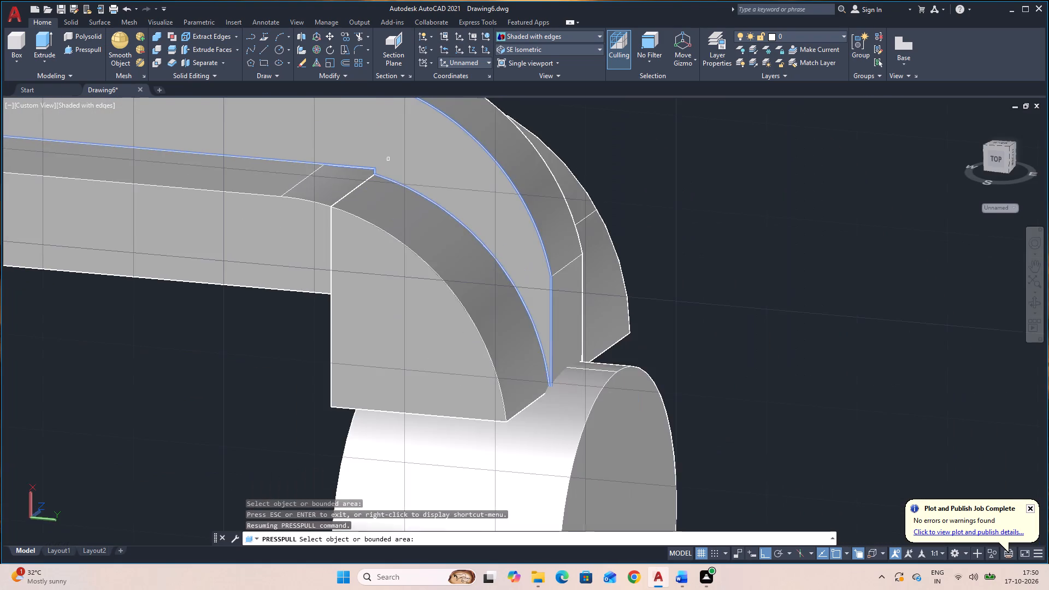
scroll(388, 158, down, 2)
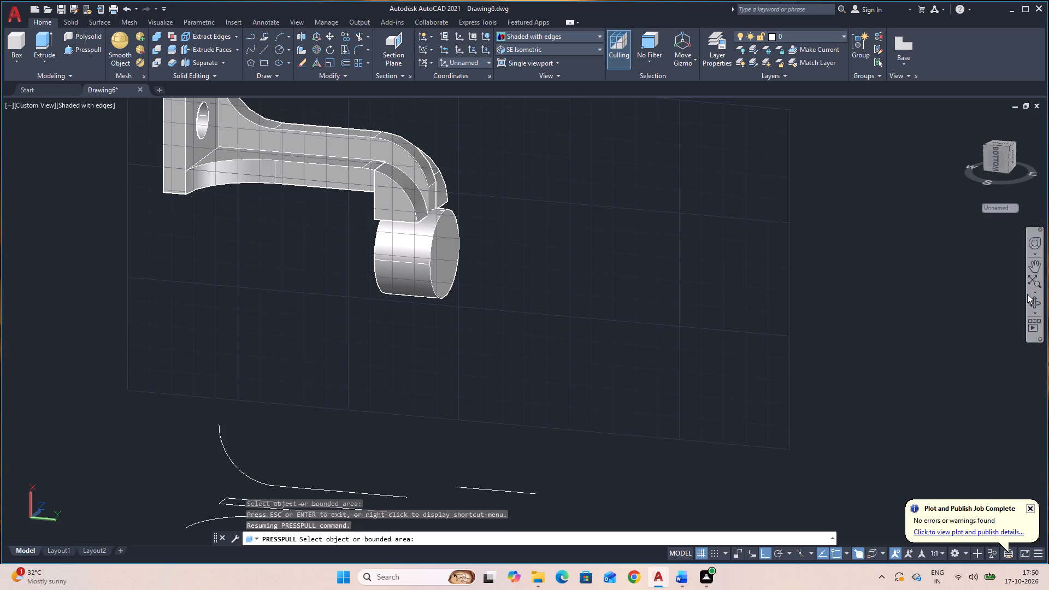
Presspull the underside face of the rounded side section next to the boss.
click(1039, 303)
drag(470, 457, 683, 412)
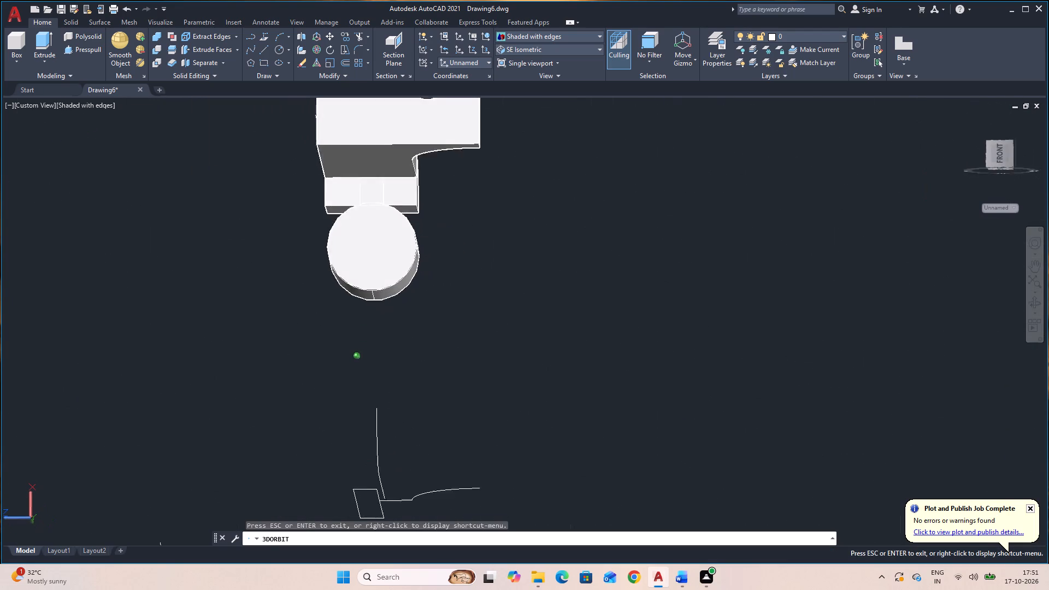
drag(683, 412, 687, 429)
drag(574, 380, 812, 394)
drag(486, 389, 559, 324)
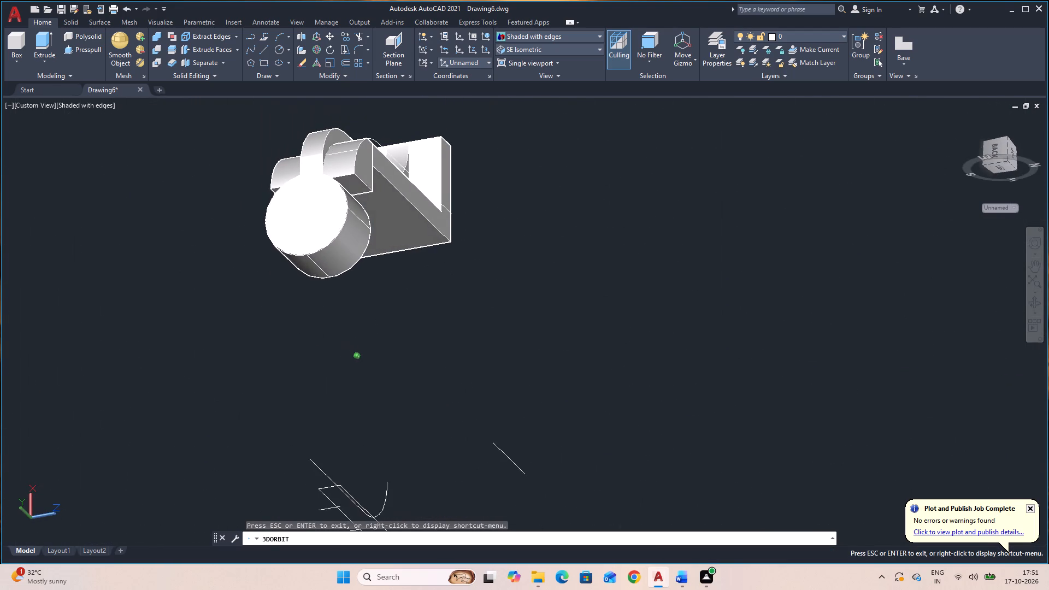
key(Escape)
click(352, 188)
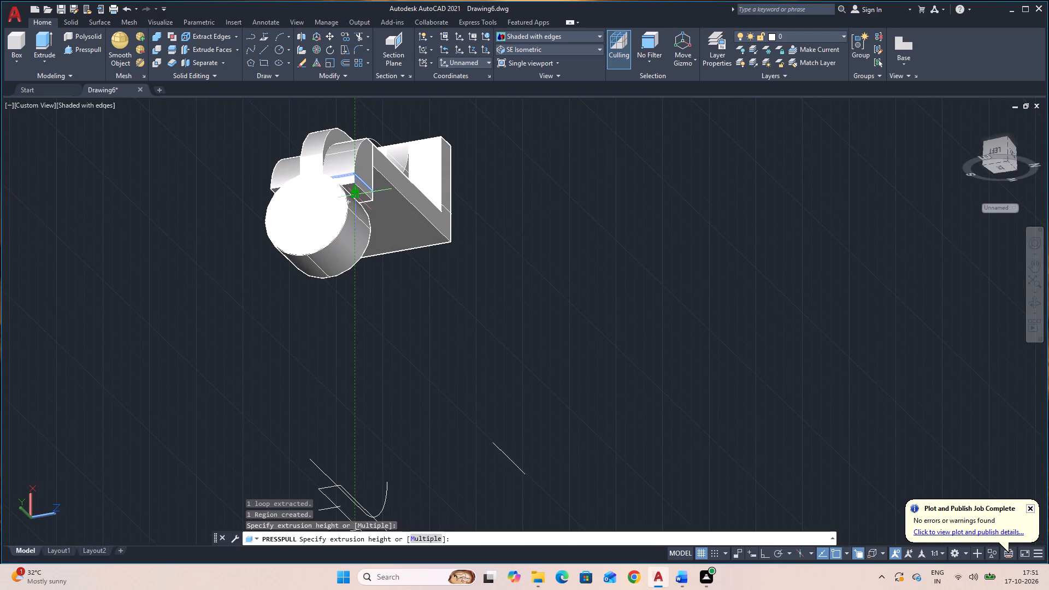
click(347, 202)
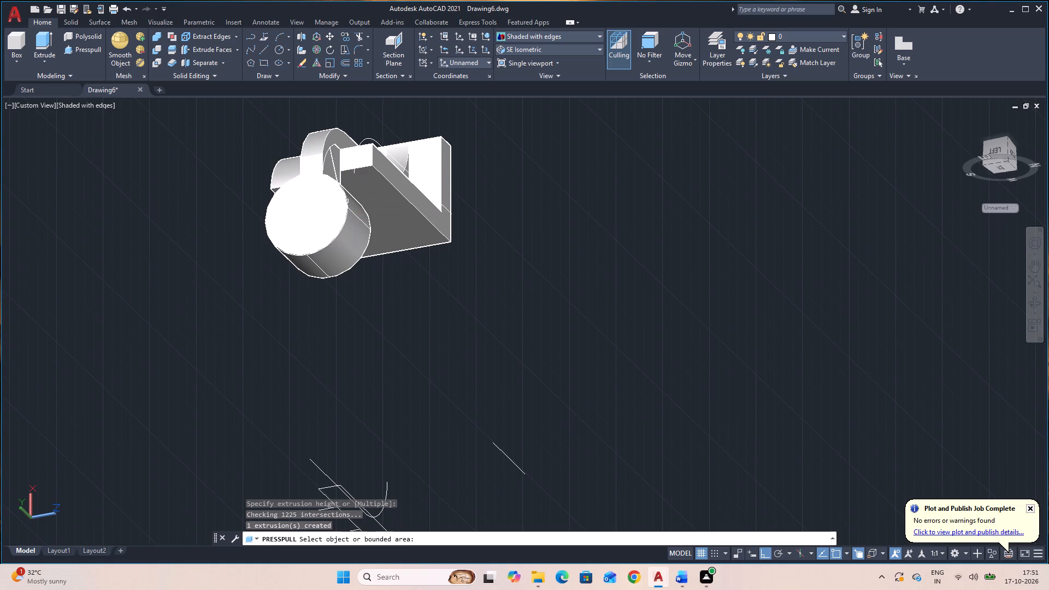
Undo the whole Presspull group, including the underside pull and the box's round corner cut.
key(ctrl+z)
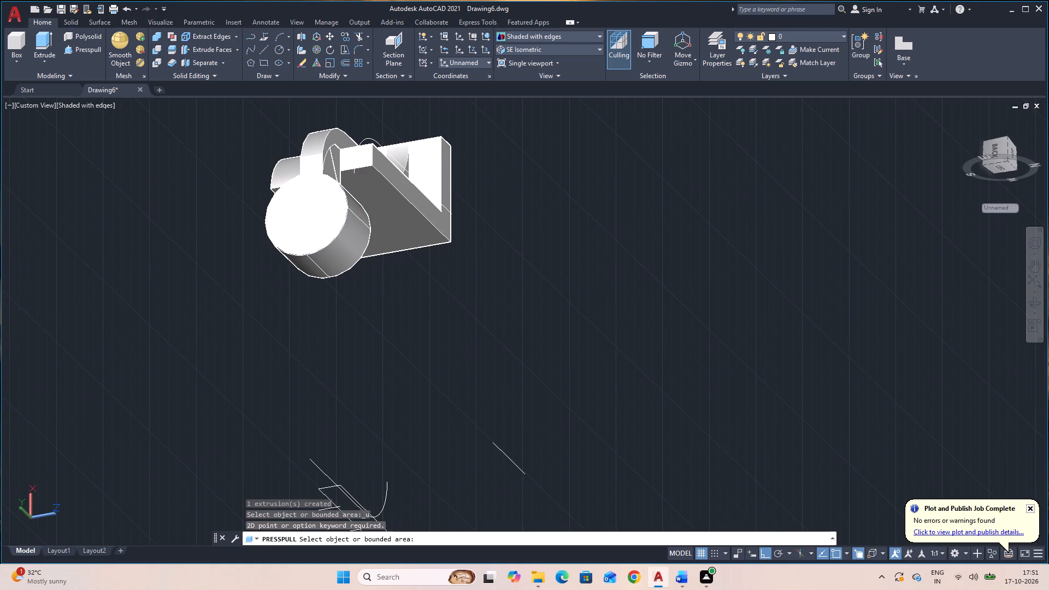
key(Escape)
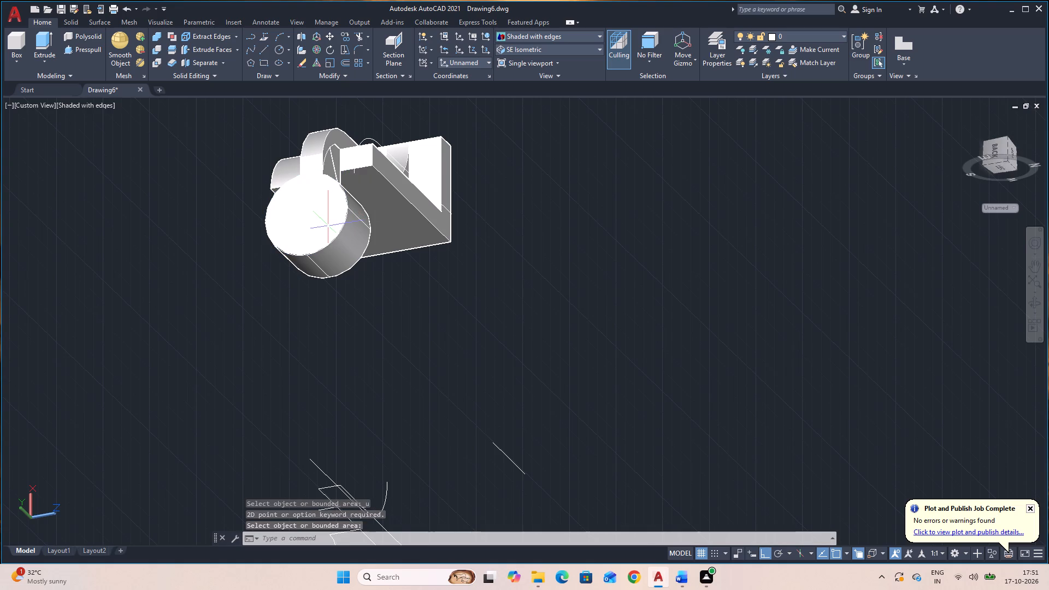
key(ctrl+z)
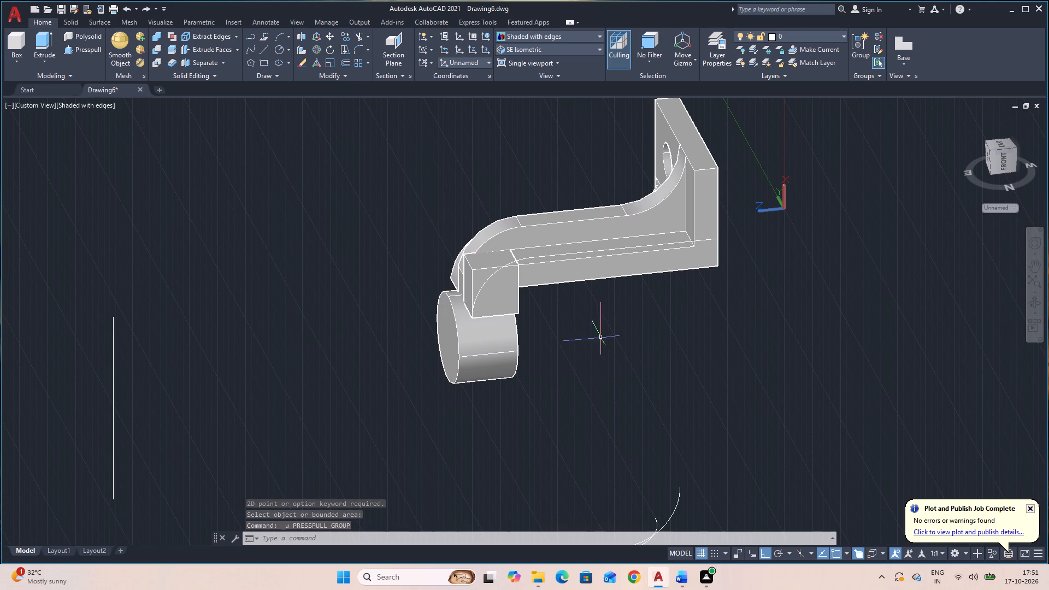
Erase the long construction line running along the base's outer side from the arc to the plate.
click(1035, 304)
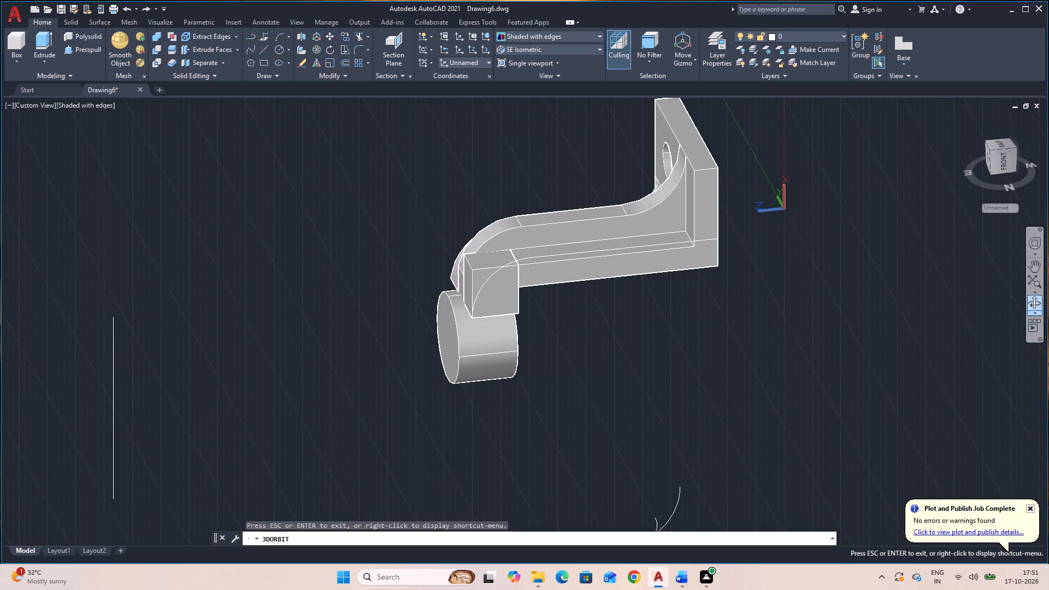
drag(593, 435, 771, 482)
drag(716, 427, 874, 321)
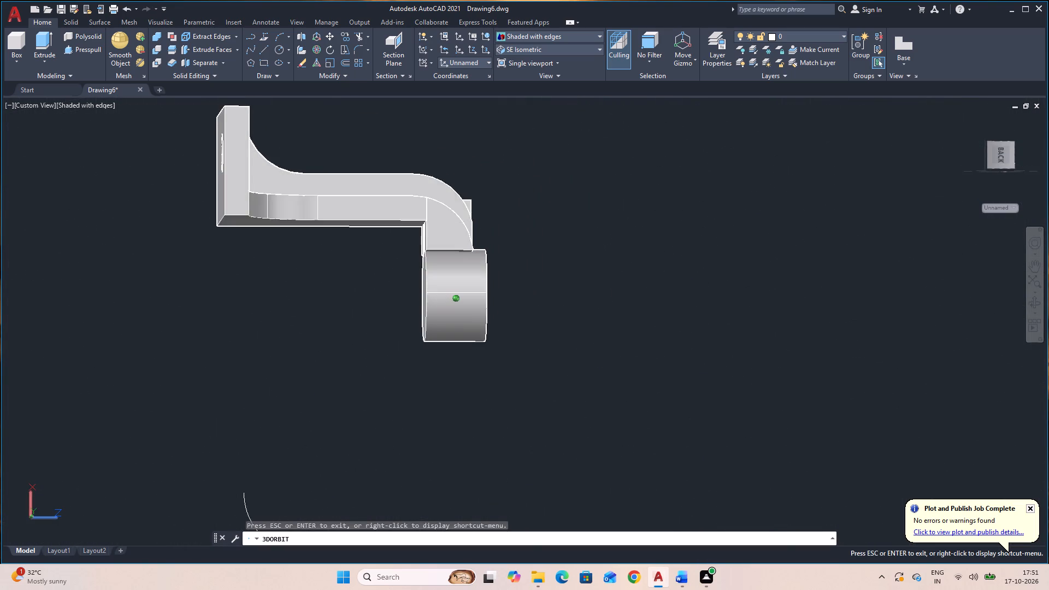
drag(874, 321, 568, 415)
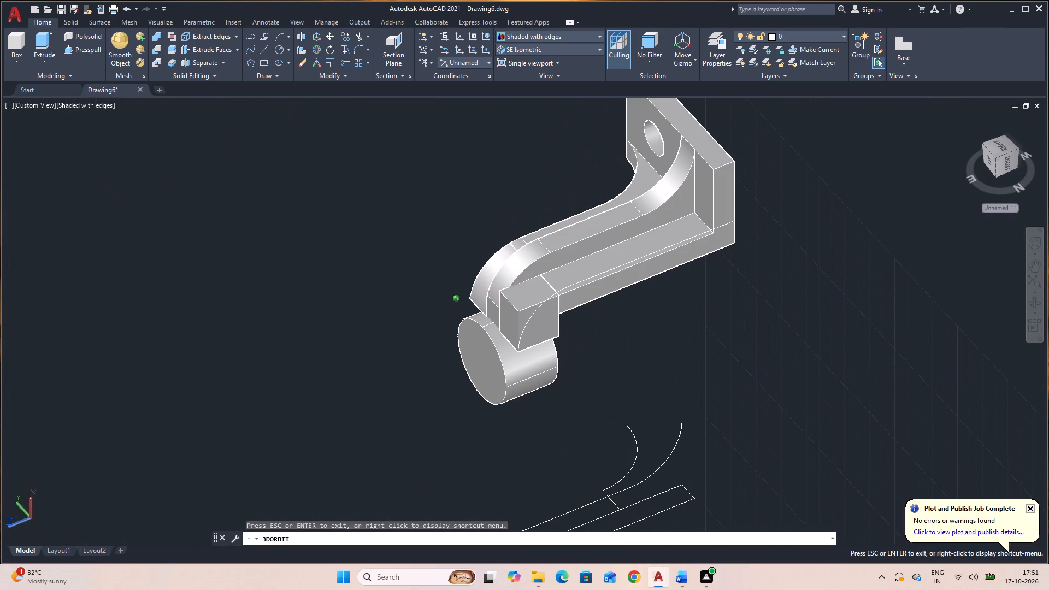
drag(568, 415, 567, 398)
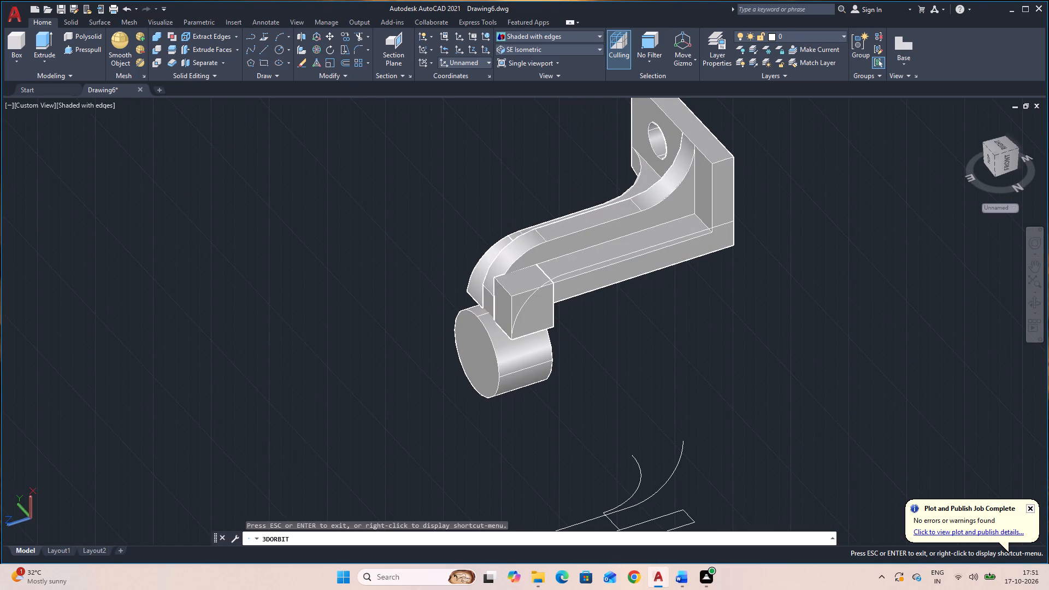
key(Escape)
click(574, 272)
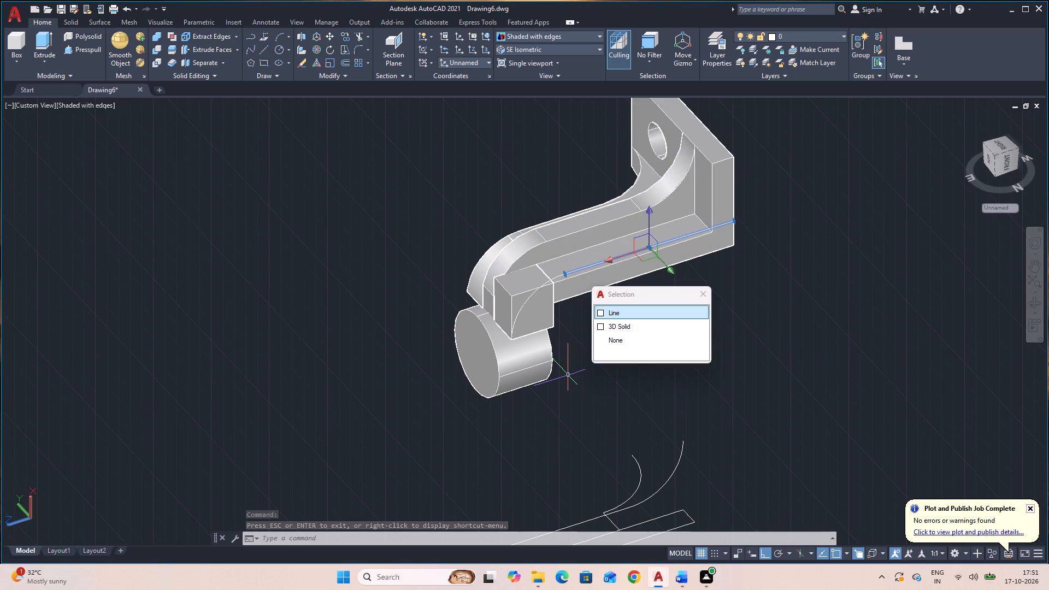
key(Delete)
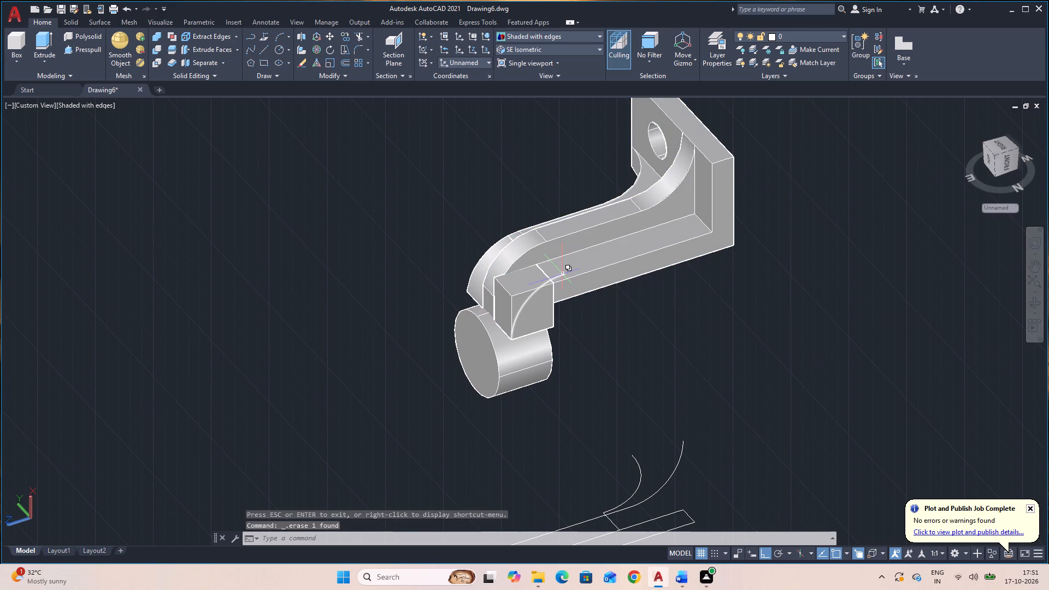
Move the arc on the box's outer face from its upper endpoint slightly down onto the base's upper outer edge.
click(563, 274)
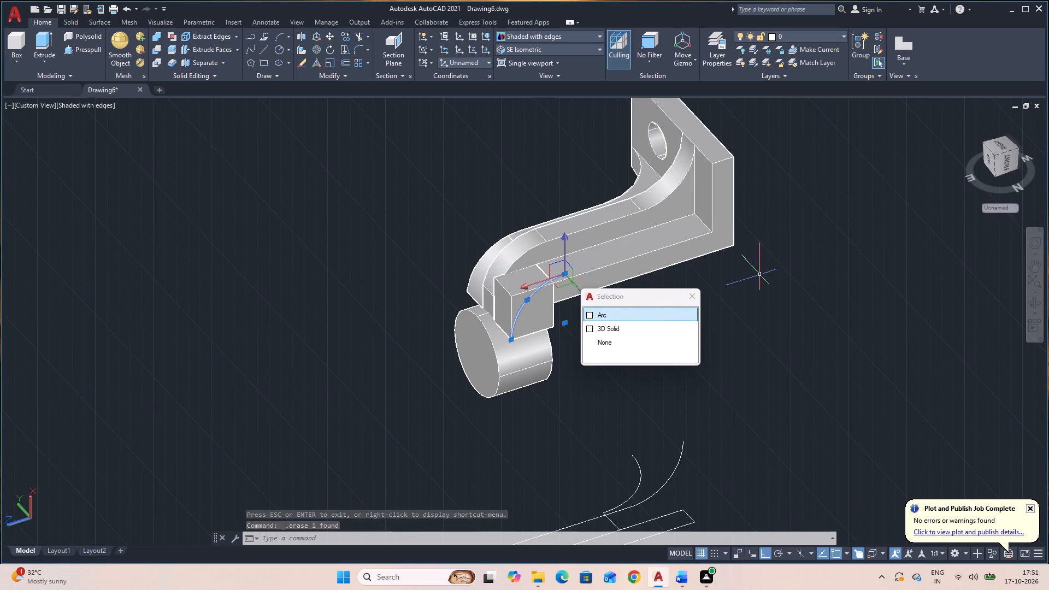
key(m)
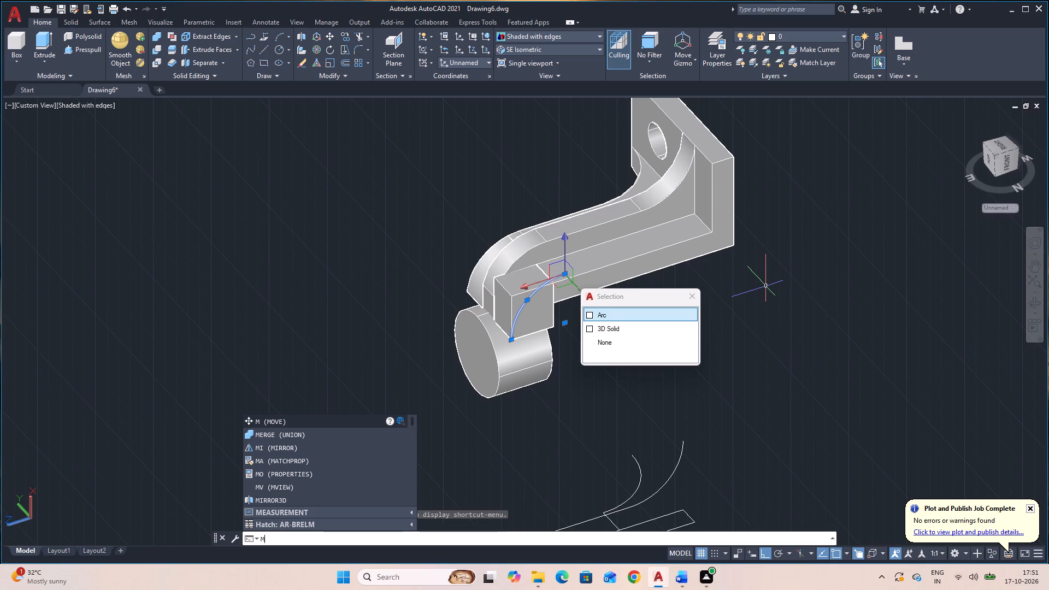
key(space)
key(space)
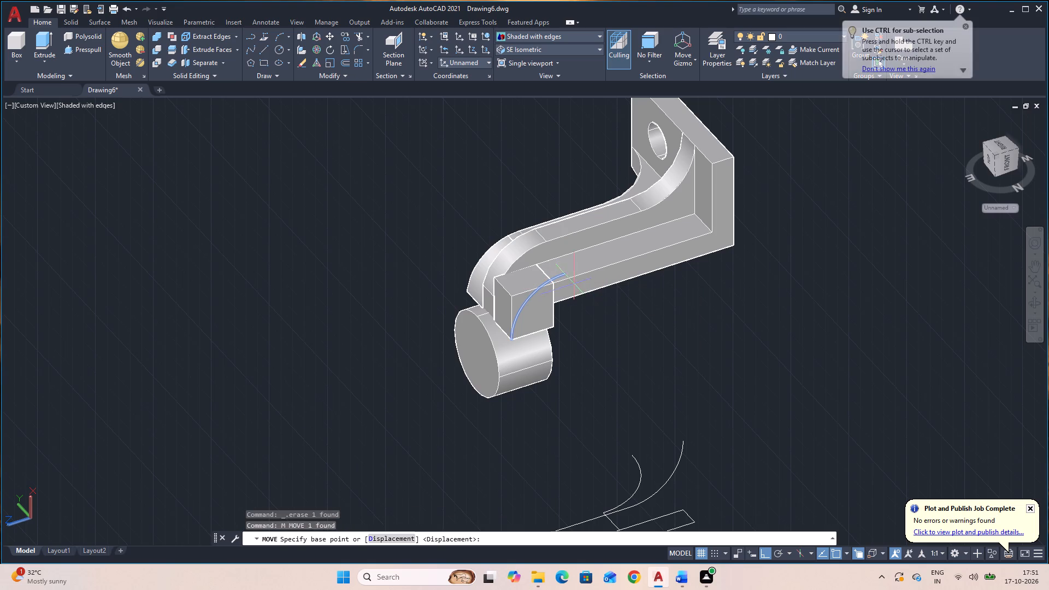
click(566, 273)
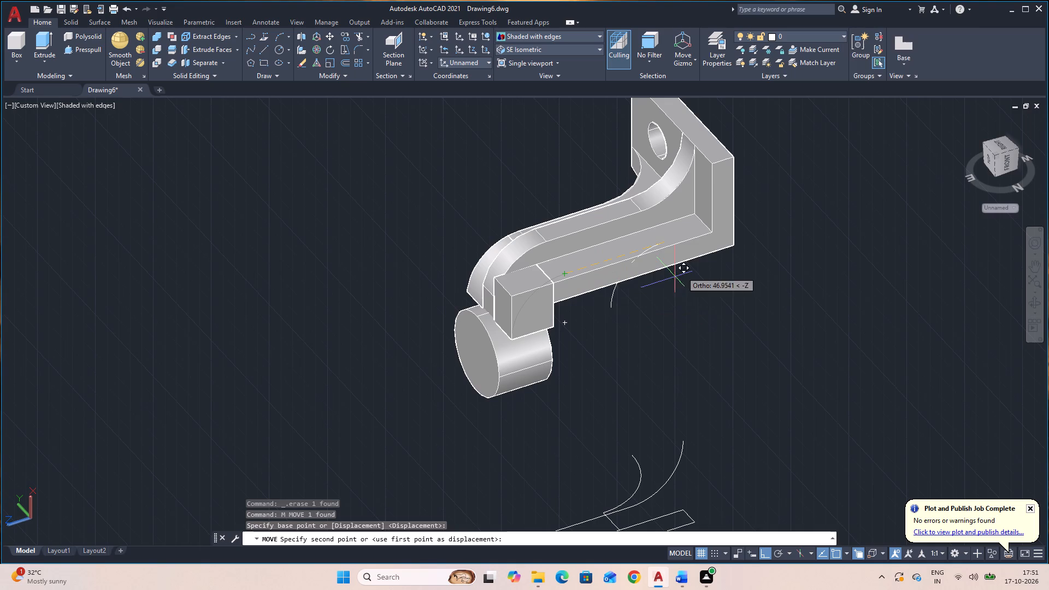
click(567, 281)
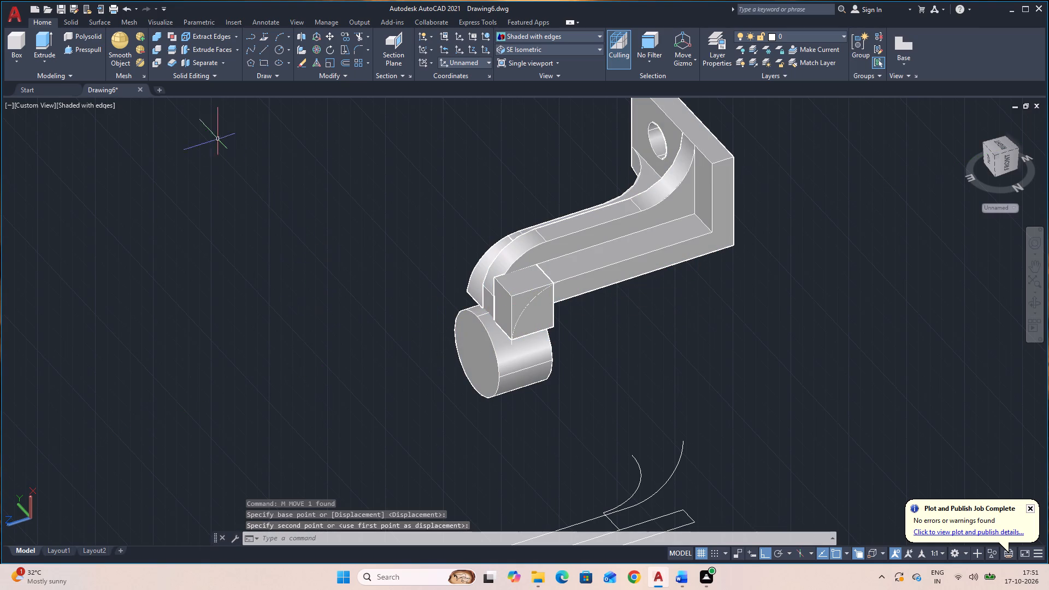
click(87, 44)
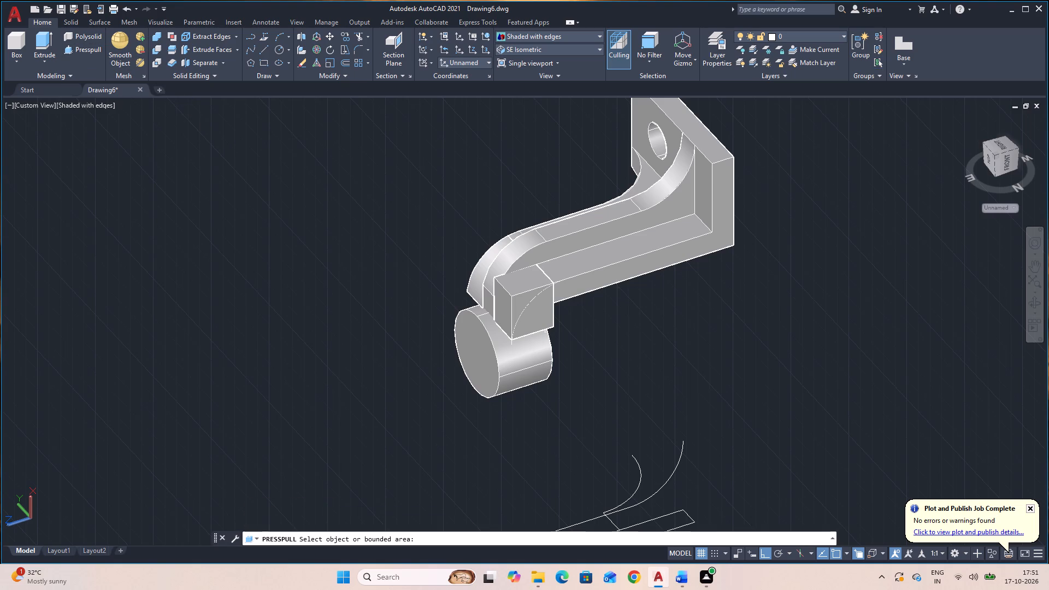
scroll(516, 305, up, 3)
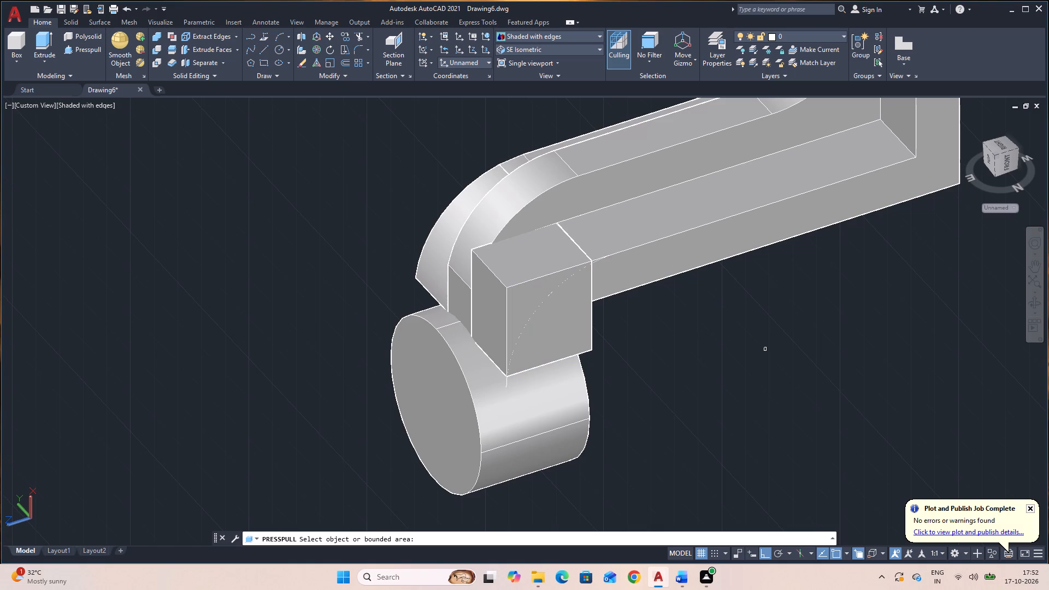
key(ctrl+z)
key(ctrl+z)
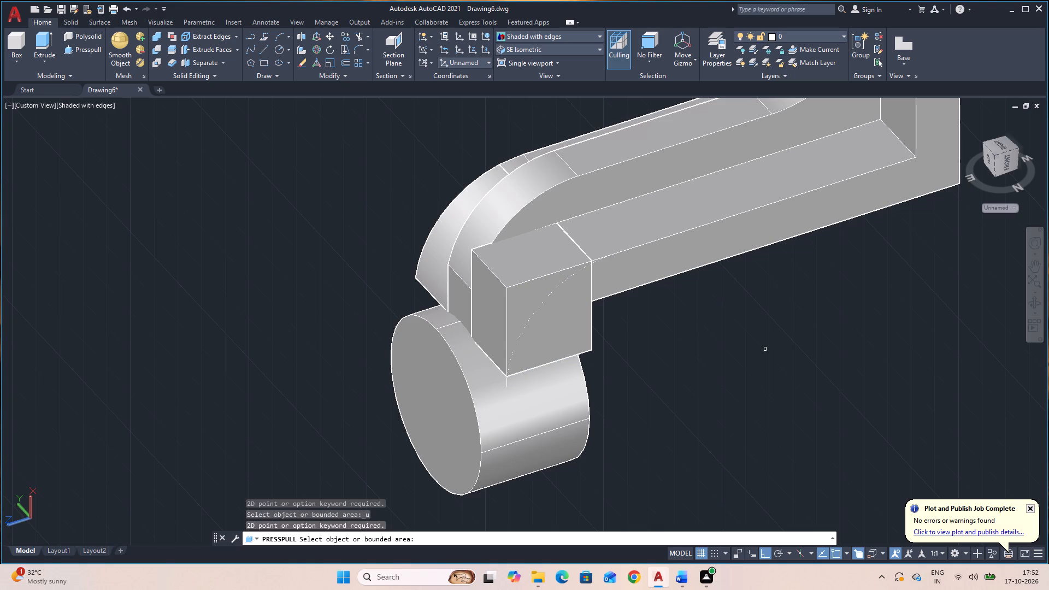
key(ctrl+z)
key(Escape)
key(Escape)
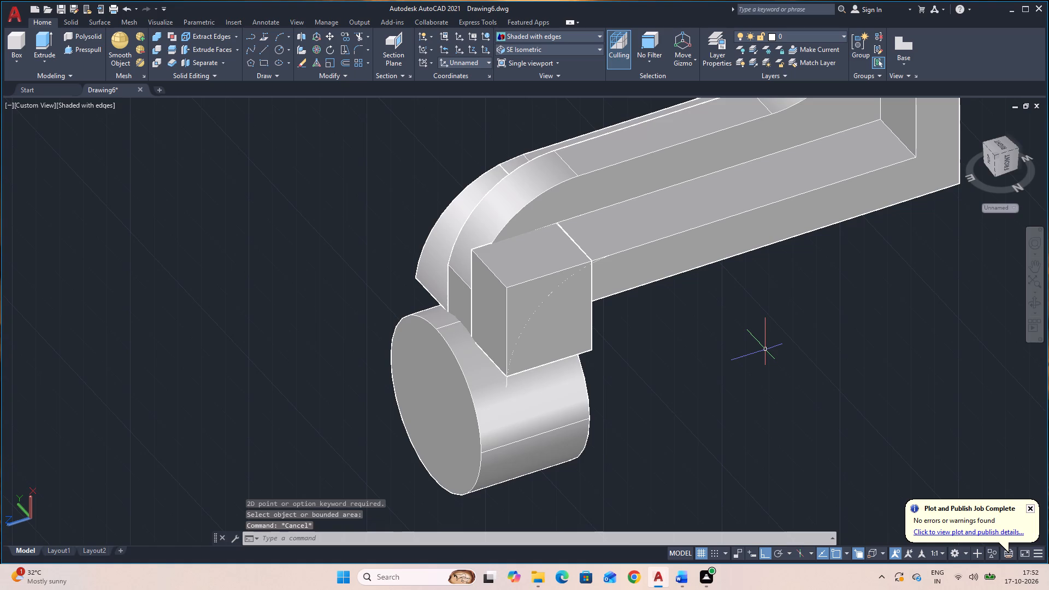
Undo the series of Move, Presspull, Erase, Line and Fillet operations made for rounding the box beside the rib.
key(ctrl+z)
key(ctrl+z)
key(ctrl+z)
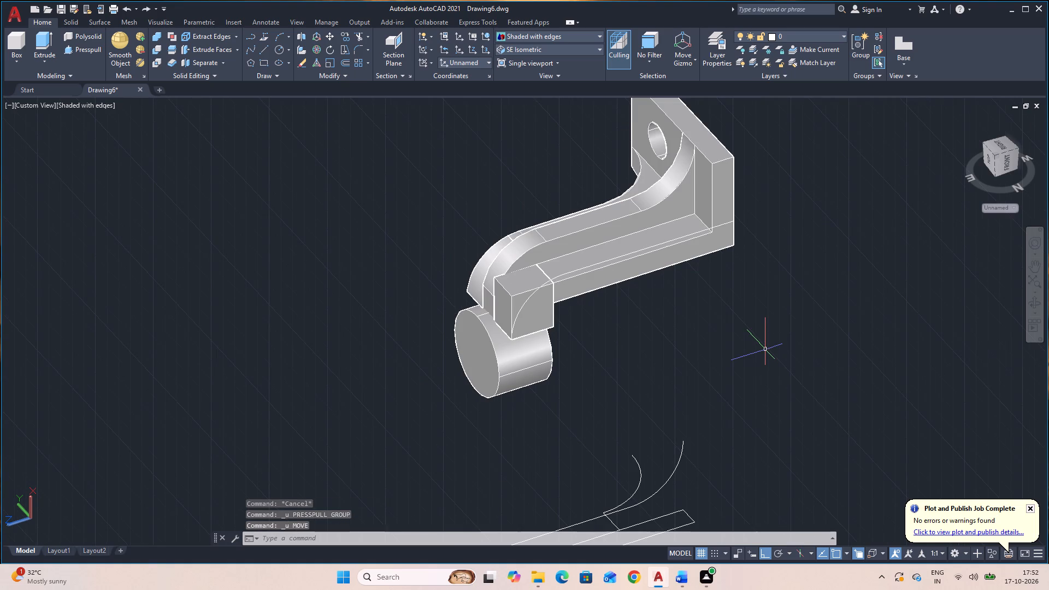
key(ctrl+z)
key(ctrl+z)
key(ctrl+z)
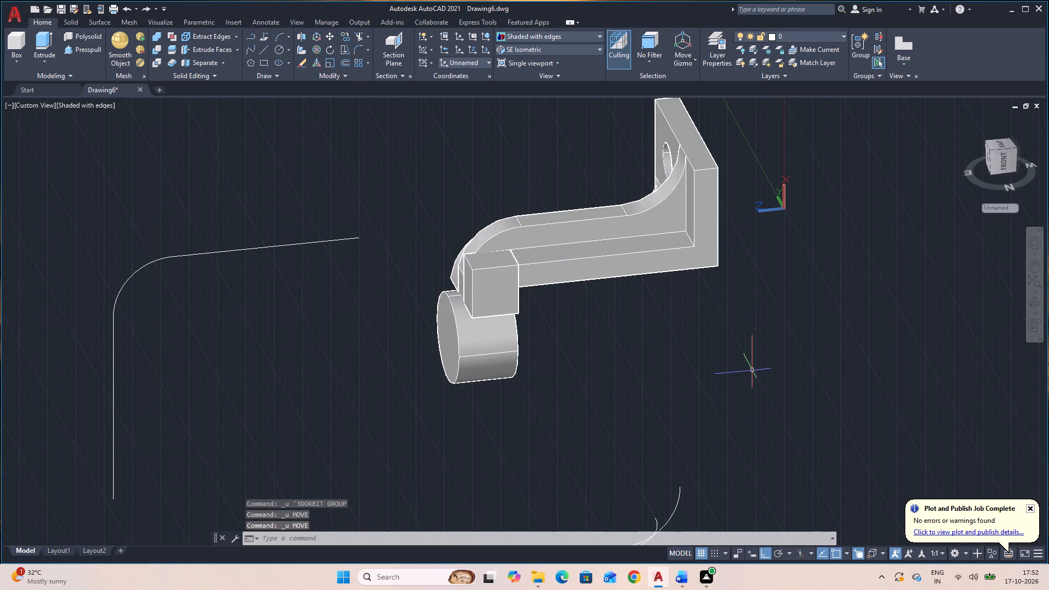
key(ctrl+z)
key(ctrl+z)
key(ctrl+z)
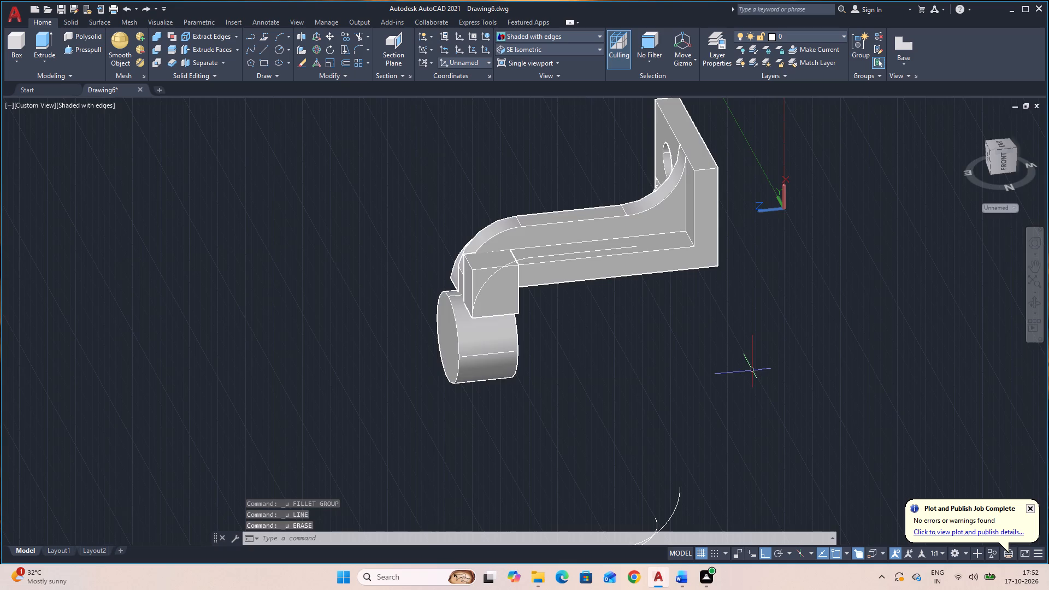
key(ctrl+z)
key(ctrl+z)
key(ctrl+z)
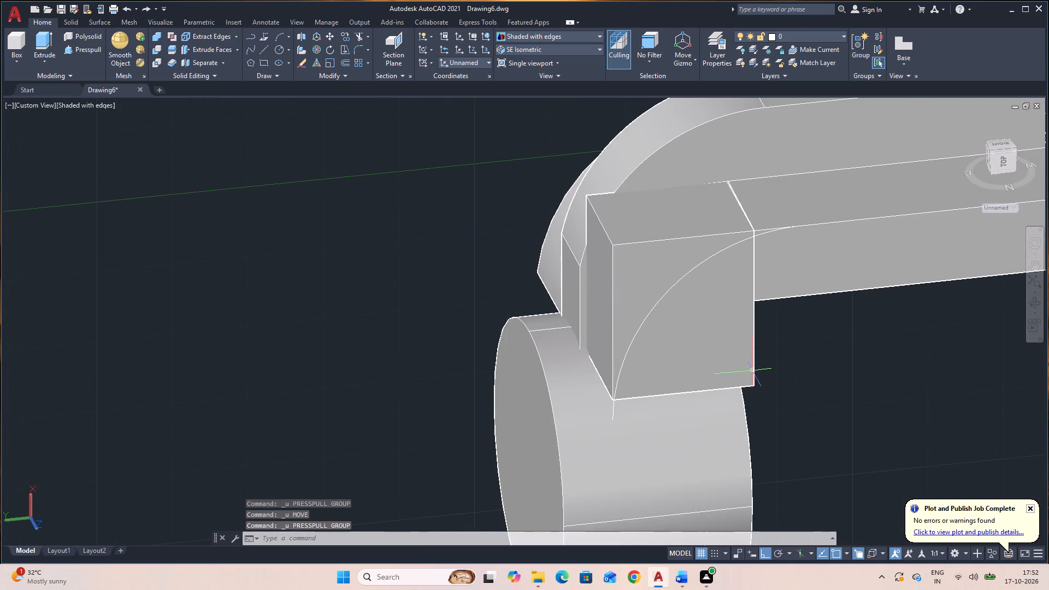
key(ctrl+z)
key(ctrl+z)
key(ctrl+z)
key(ctrl+z)
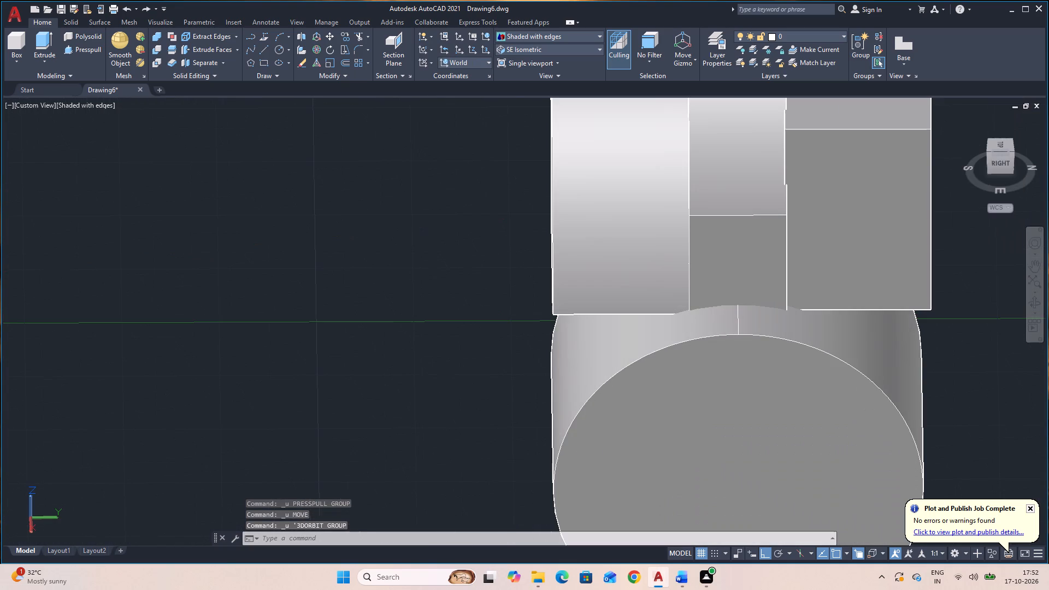
key(ctrl+z)
key(ctrl+z)
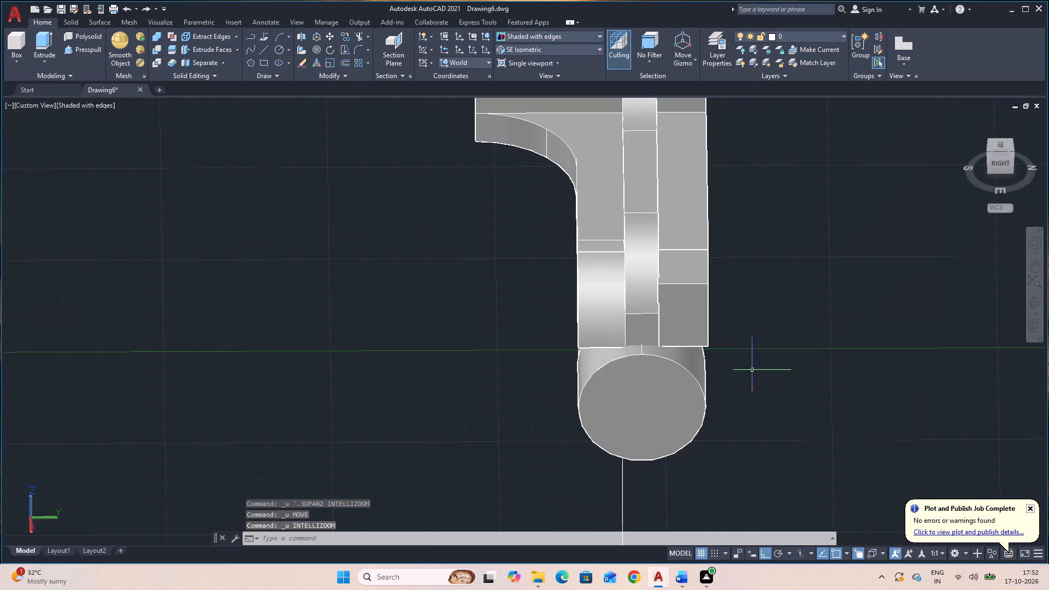
Erase the uncut box at the base's end, on the side of the rib opposite the rounded side section.
click(686, 299)
key(Delete)
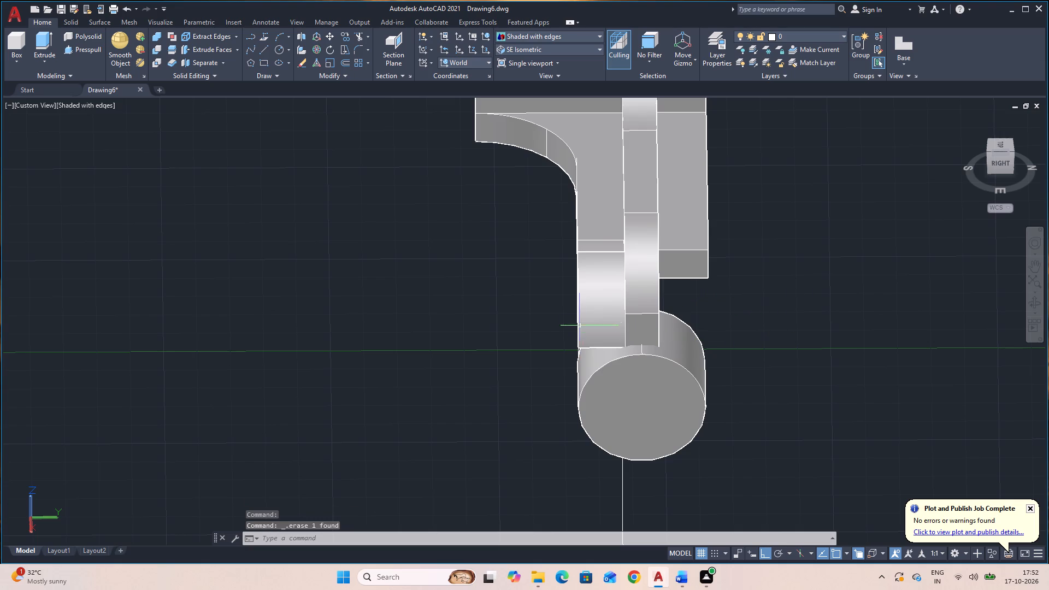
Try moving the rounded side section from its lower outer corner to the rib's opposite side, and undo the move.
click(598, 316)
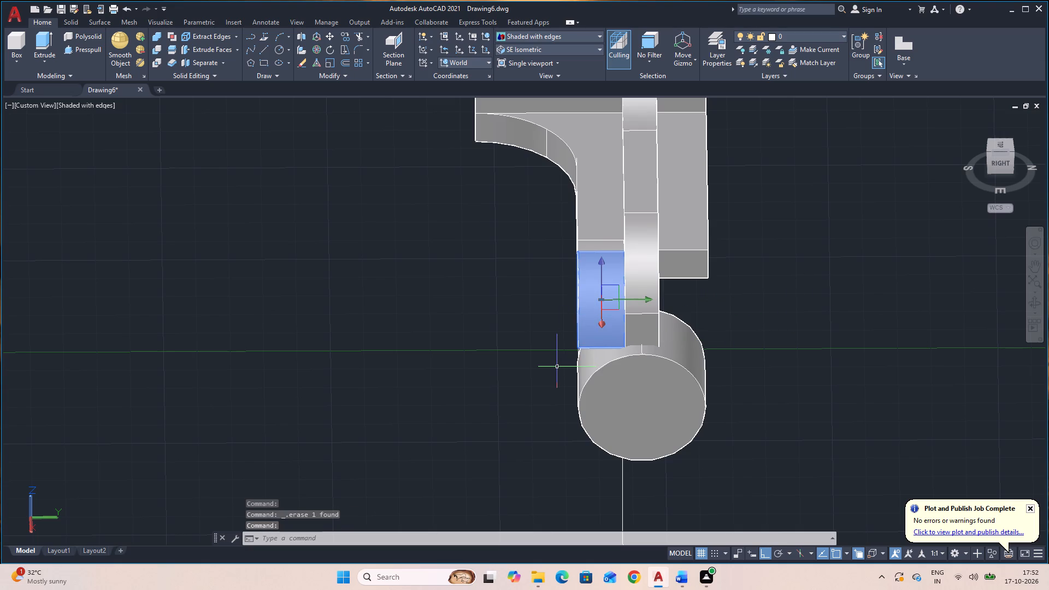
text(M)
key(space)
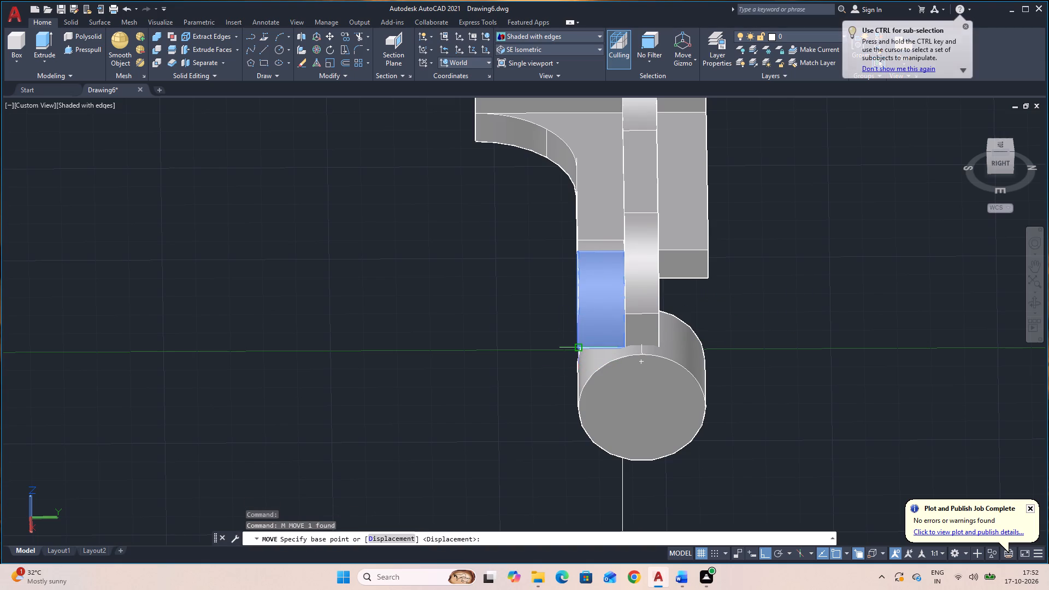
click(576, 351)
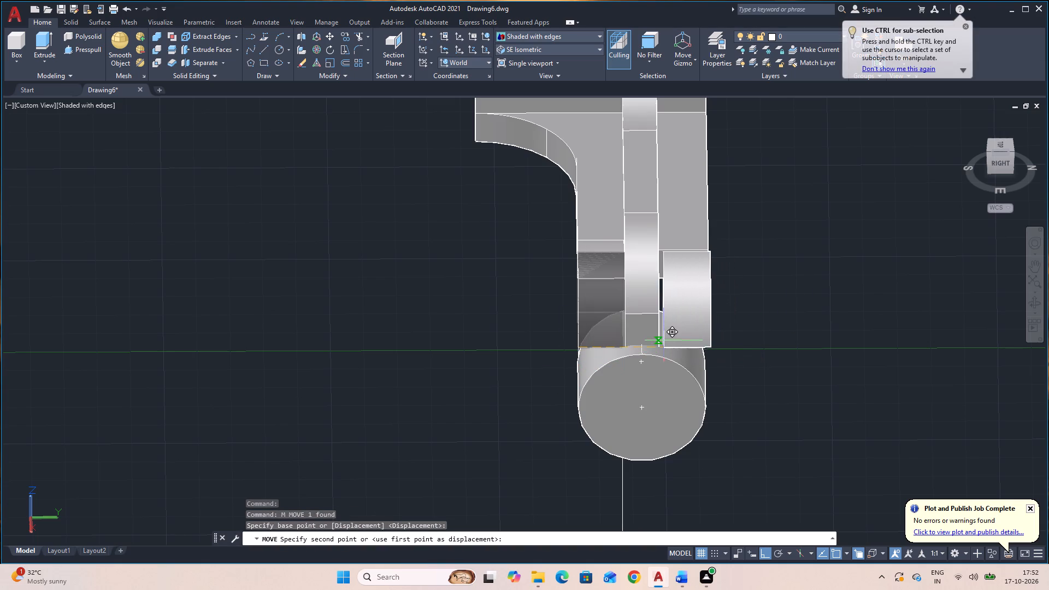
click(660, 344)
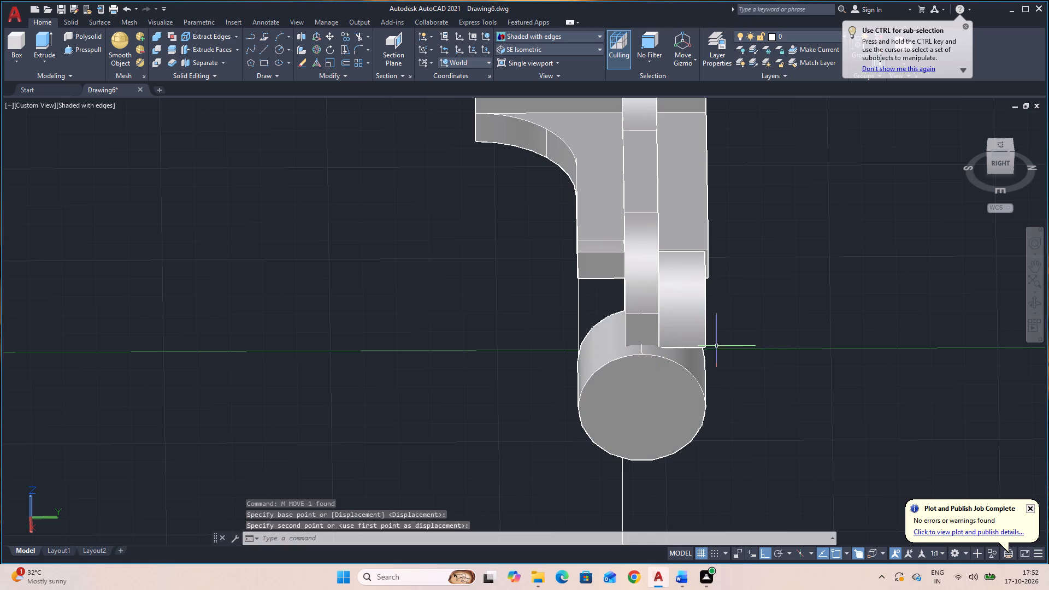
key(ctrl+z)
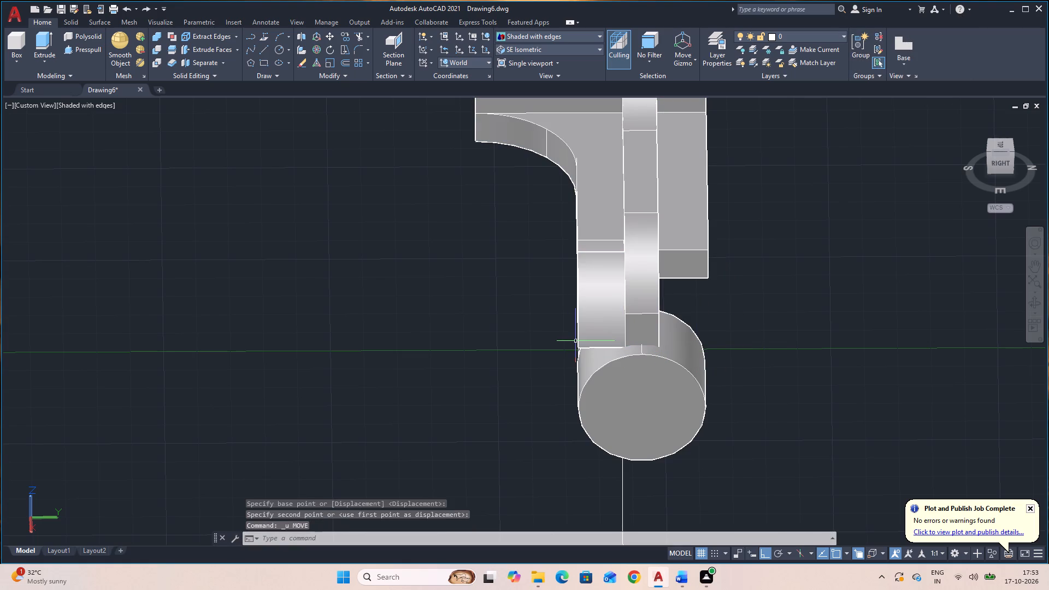
Examine how the rounded side section, rib and base end meet the boss from the front, underside and back.
click(1036, 303)
drag(814, 465, 956, 419)
drag(924, 416, 957, 408)
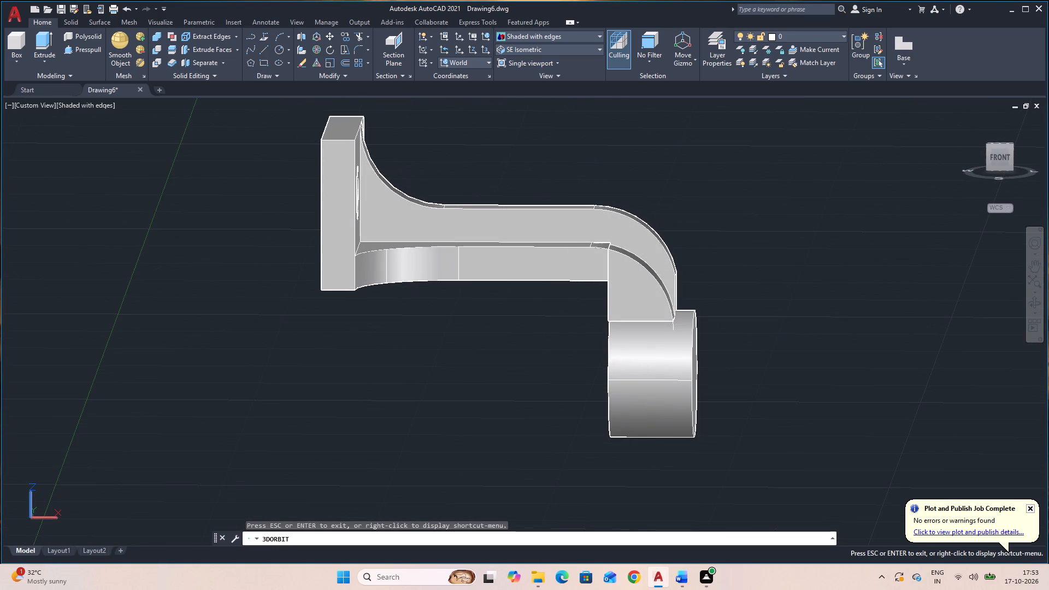
scroll(581, 265, up, 12)
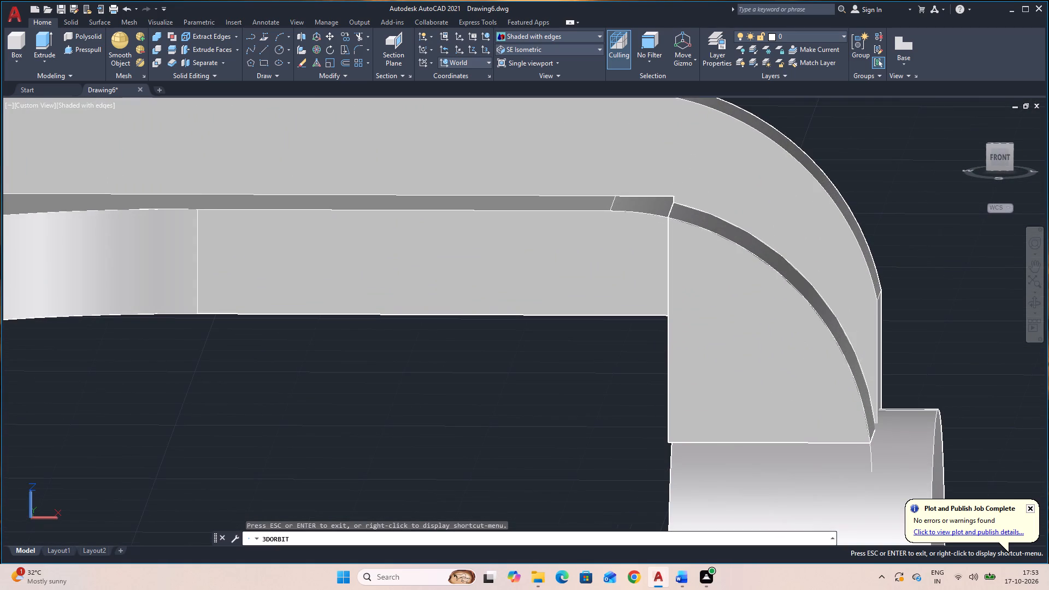
drag(608, 383, 627, 377)
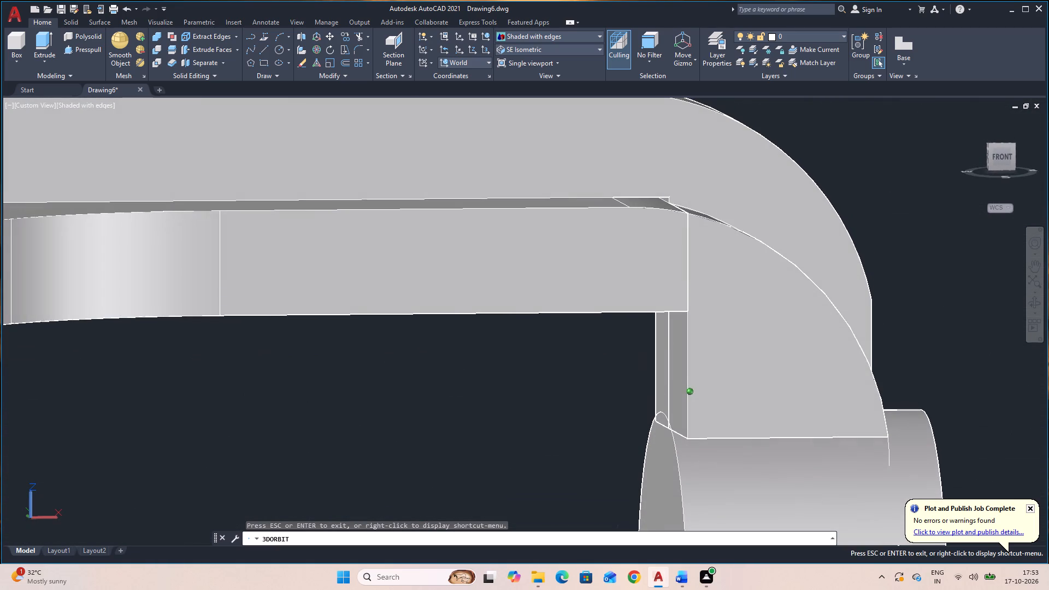
drag(627, 377, 619, 379)
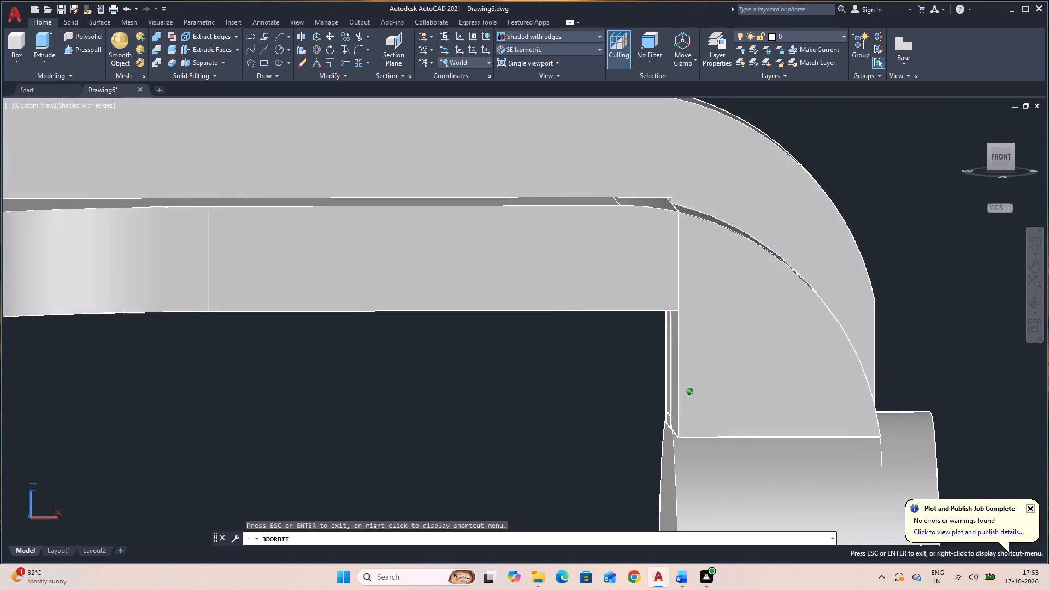
drag(619, 379, 651, 385)
drag(594, 417, 567, 426)
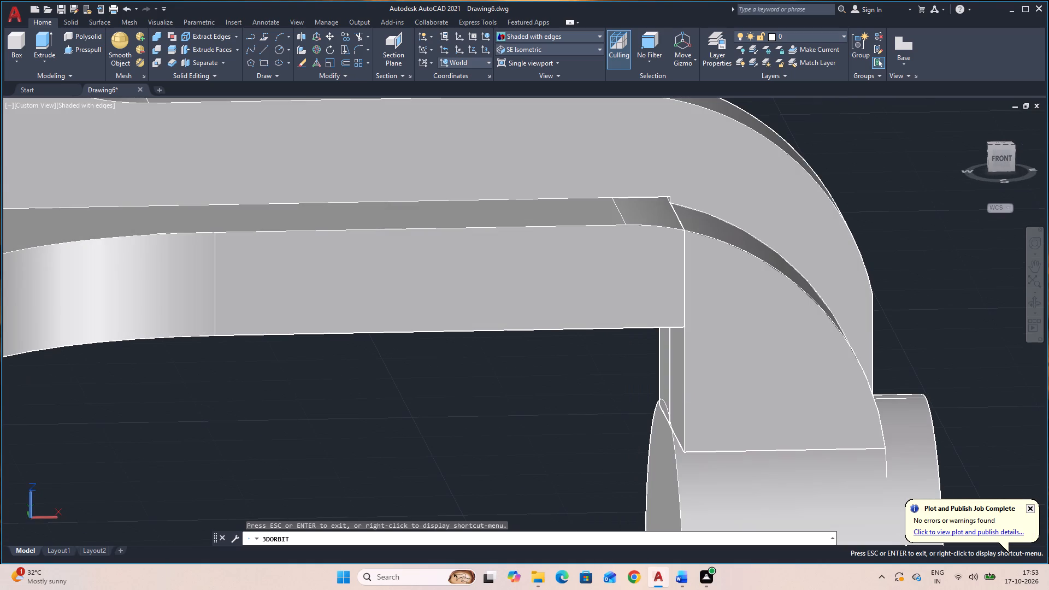
scroll(551, 286, down, 2)
scroll(553, 335, down, 3)
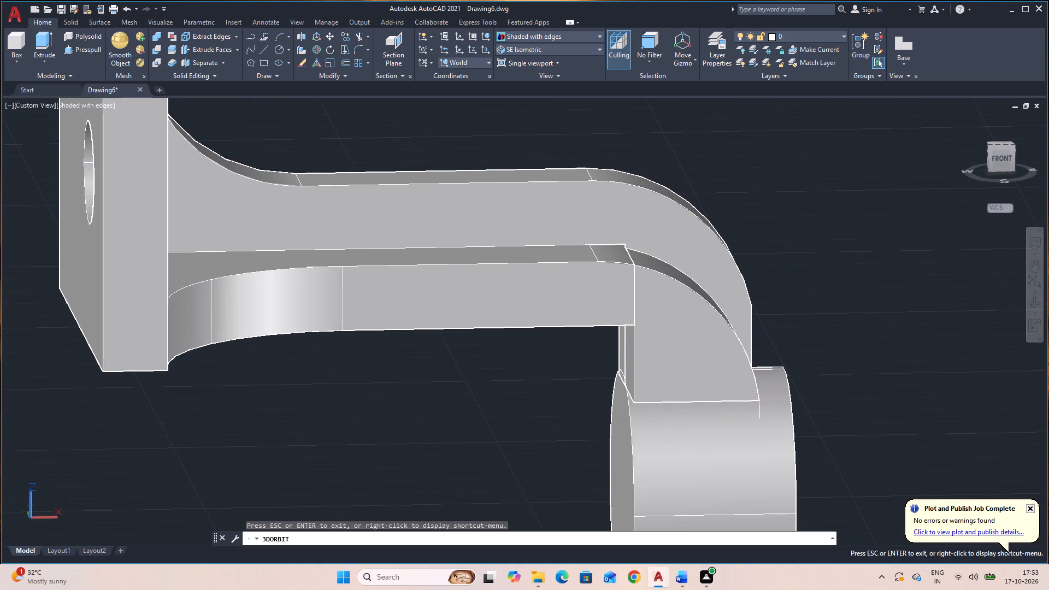
middle_drag(822, 442, 707, 407)
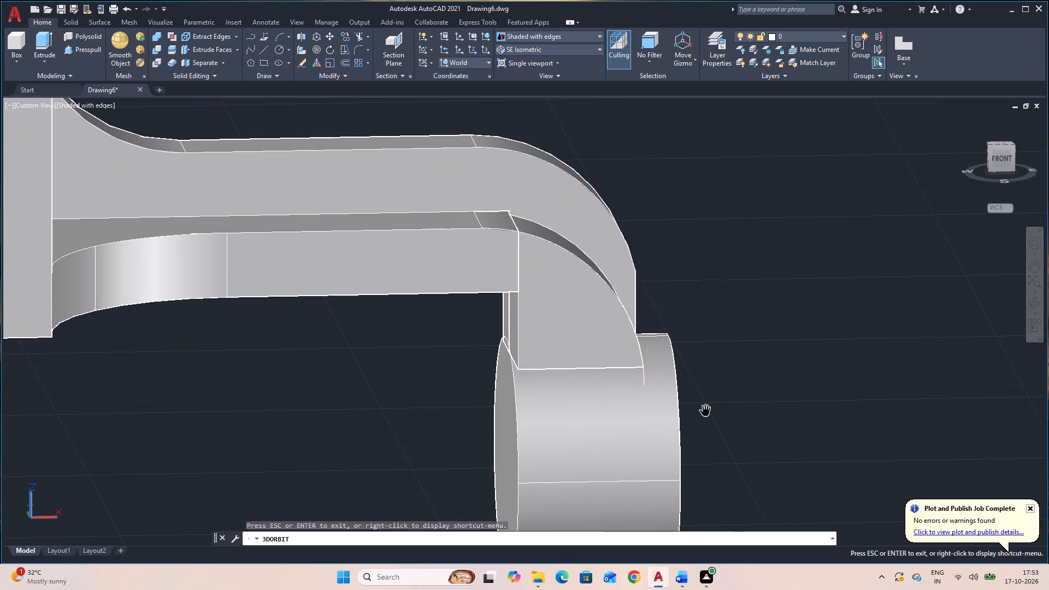
drag(857, 382, 690, 432)
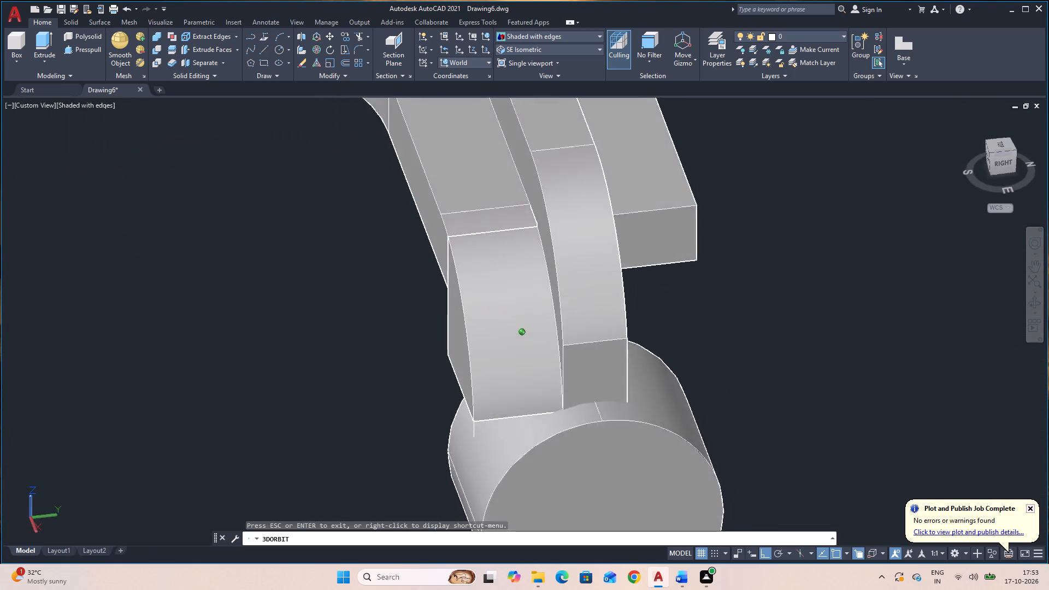
drag(690, 432, 858, 381)
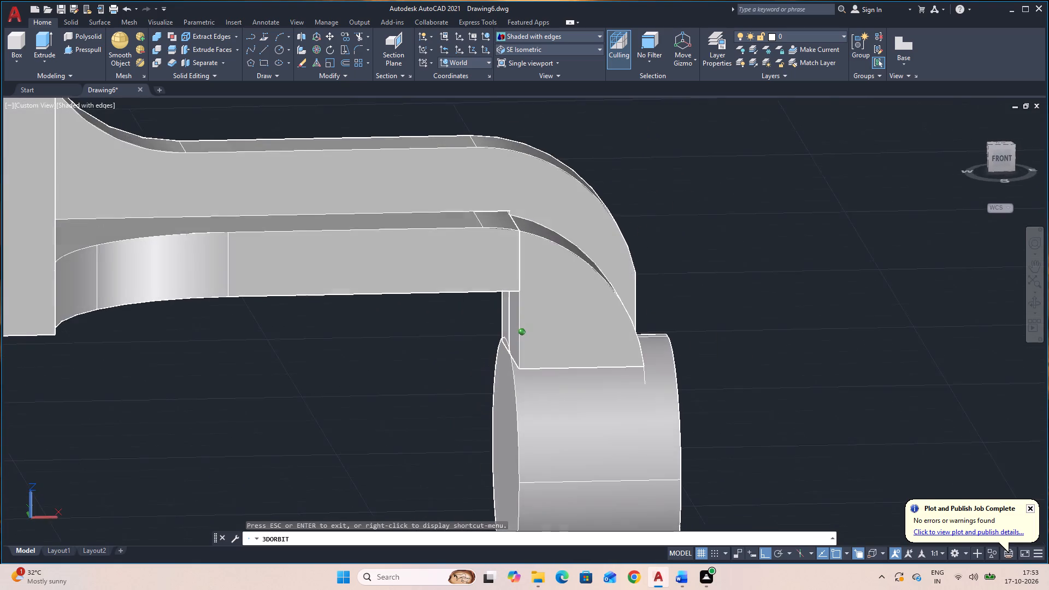
drag(858, 381, 859, 241)
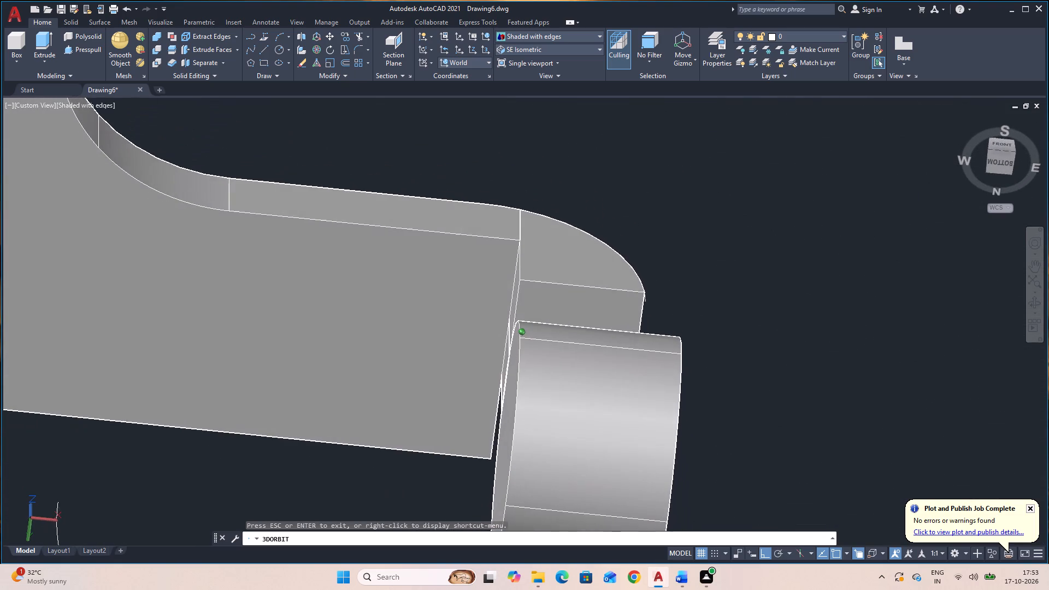
drag(859, 241, 944, 206)
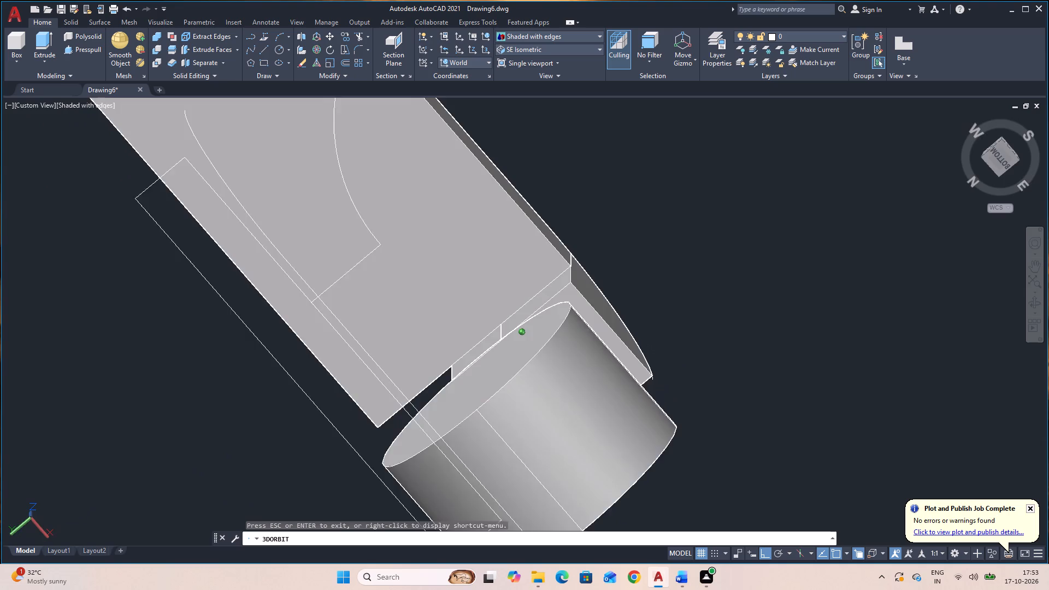
drag(944, 206, 873, 198)
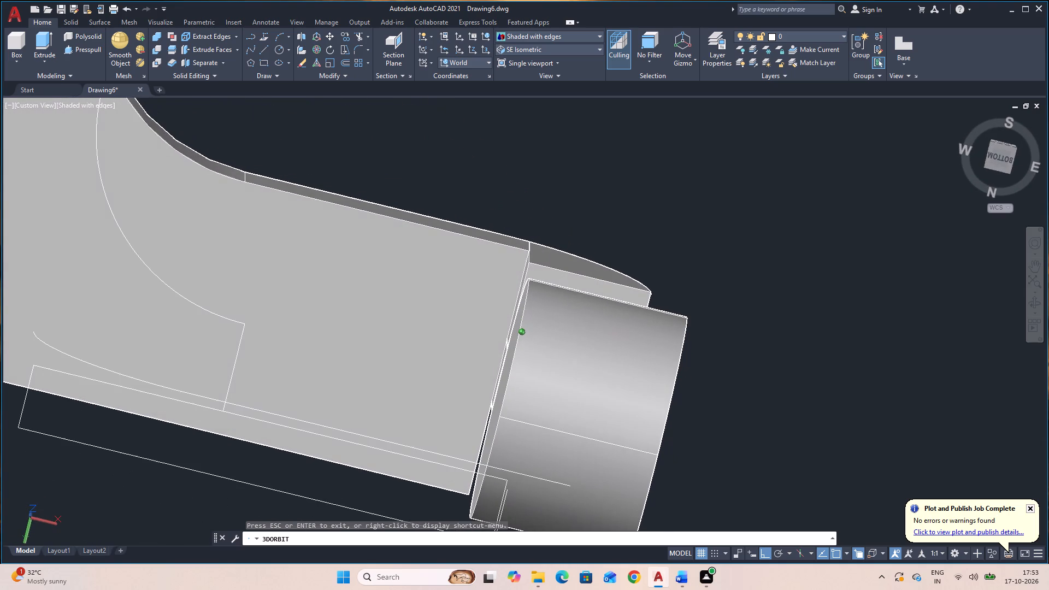
drag(873, 198, 988, 187)
drag(518, 306, 699, 312)
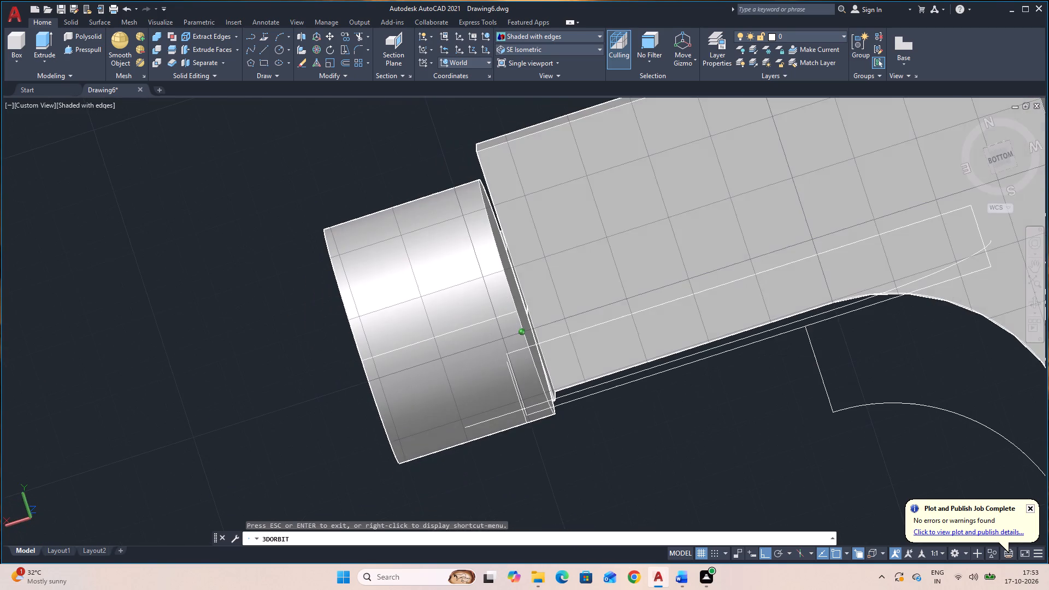
drag(699, 312, 746, 442)
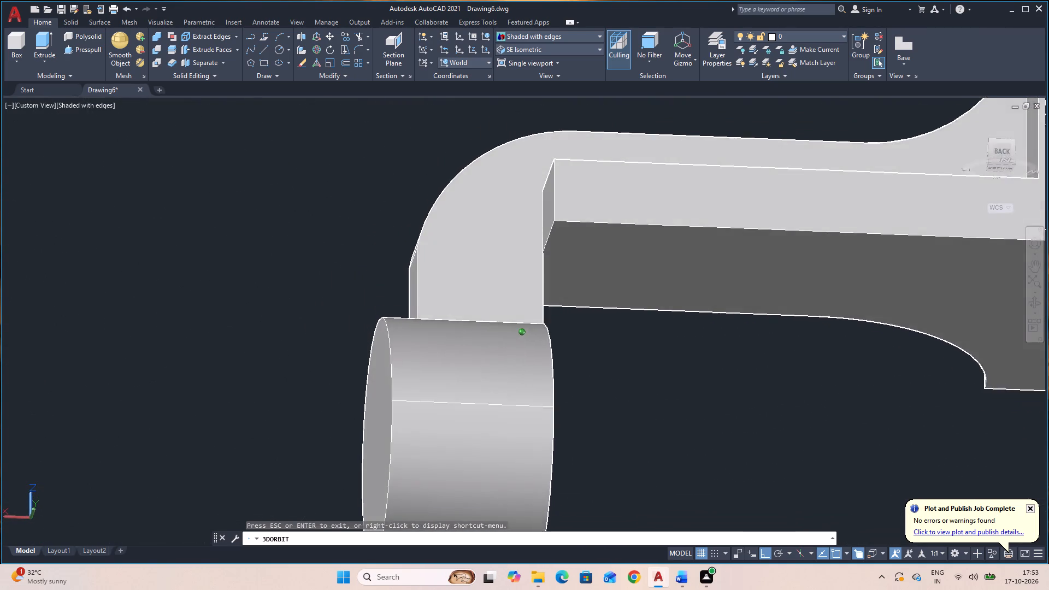
drag(746, 442, 692, 314)
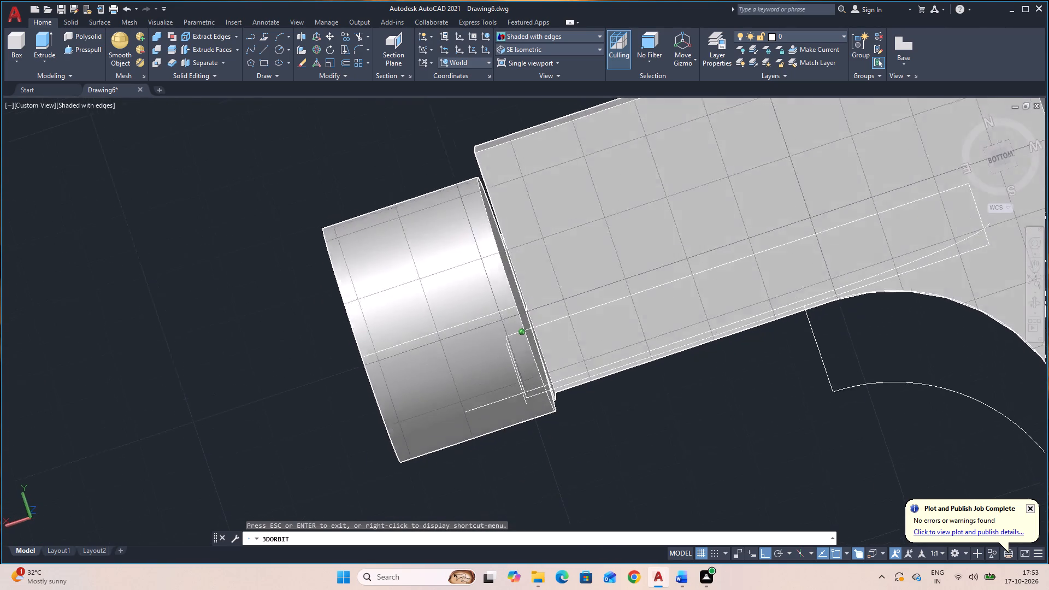
drag(692, 314, 754, 476)
drag(733, 388, 708, 498)
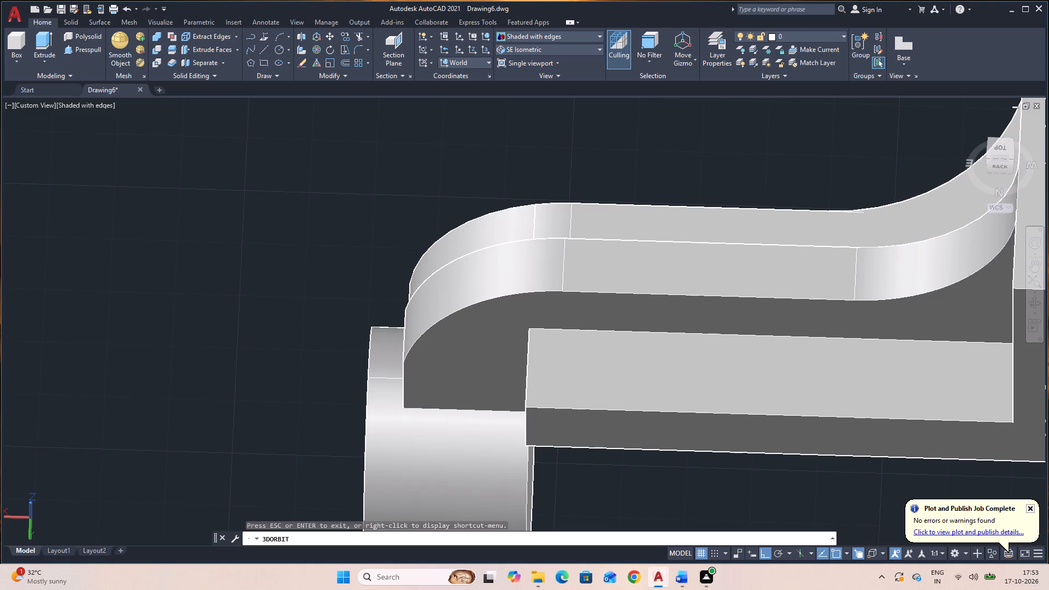
scroll(586, 429, down, 2)
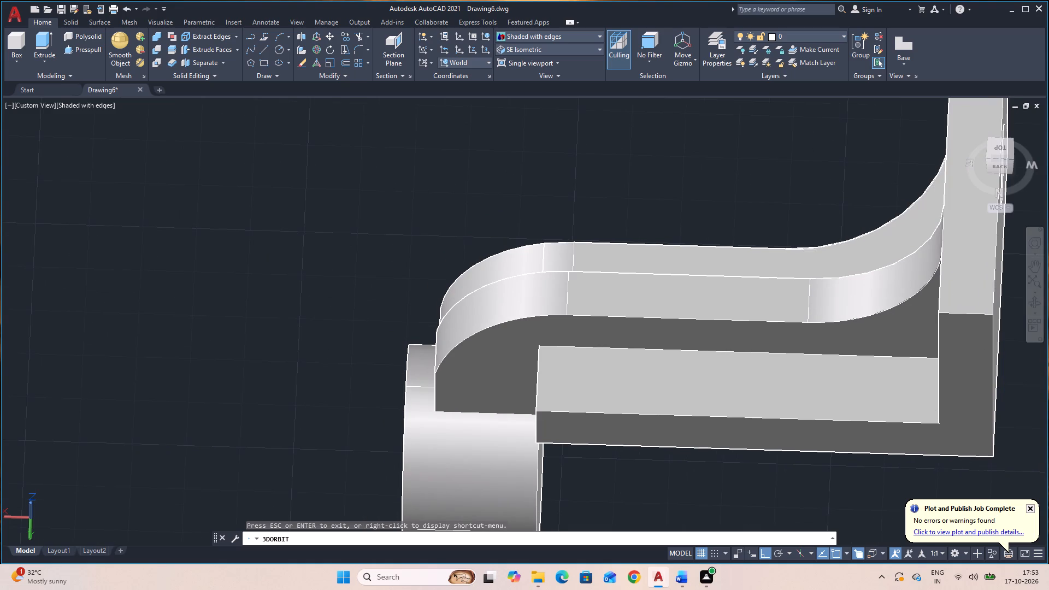
key(Escape)
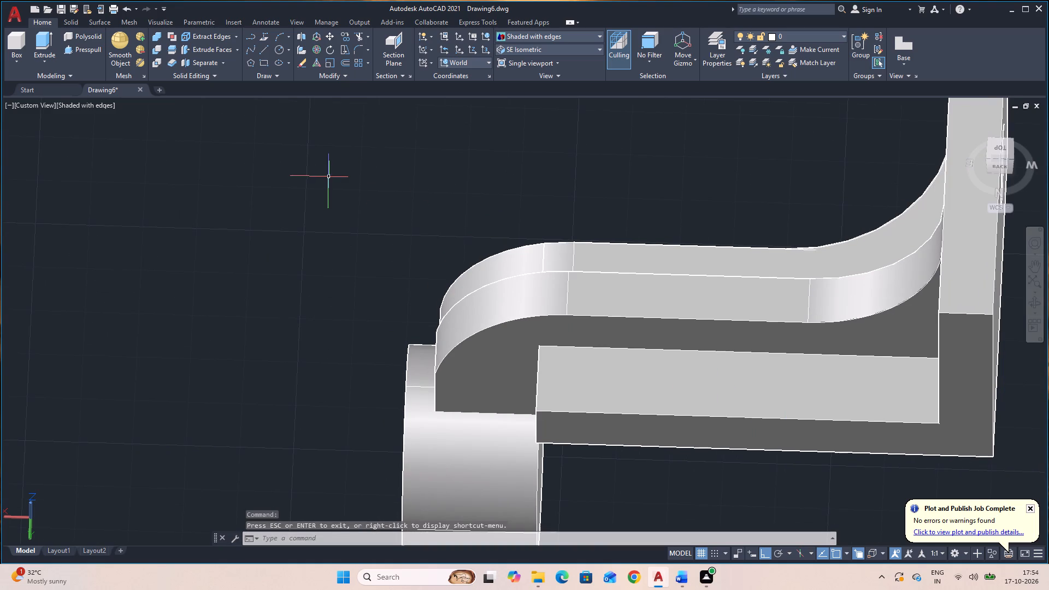
Set the SE Isometric view and inspect the rounded side section where it meets the boss.
click(591, 44)
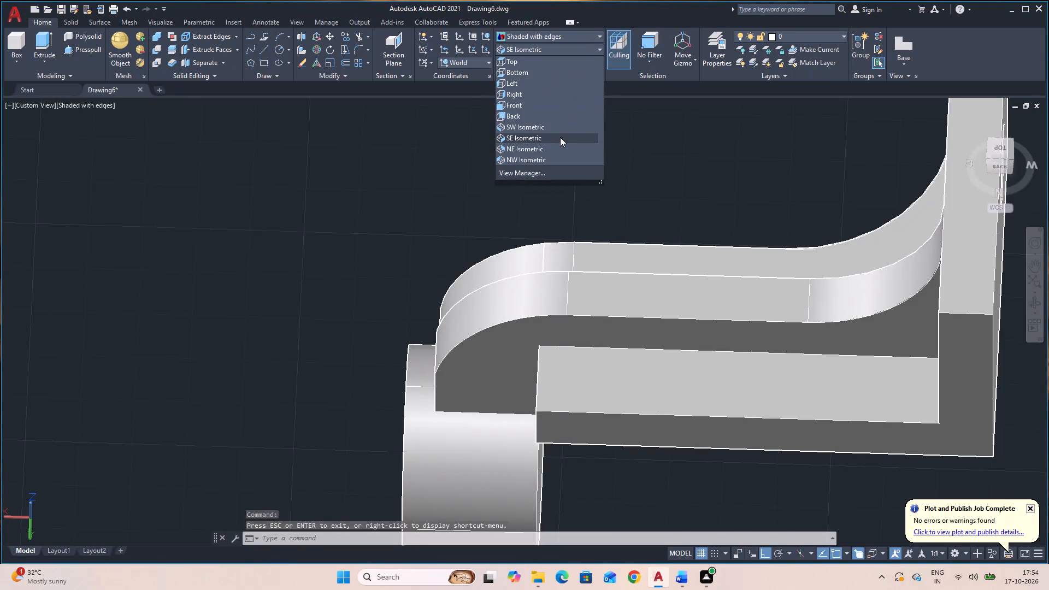
click(561, 139)
scroll(565, 209, up, 4)
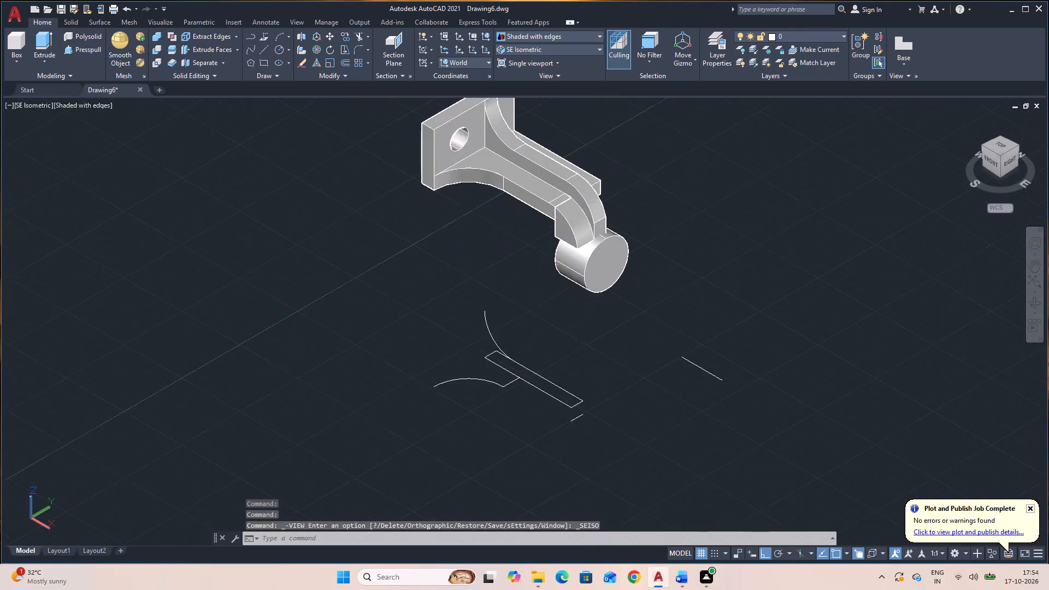
scroll(565, 209, up, 2)
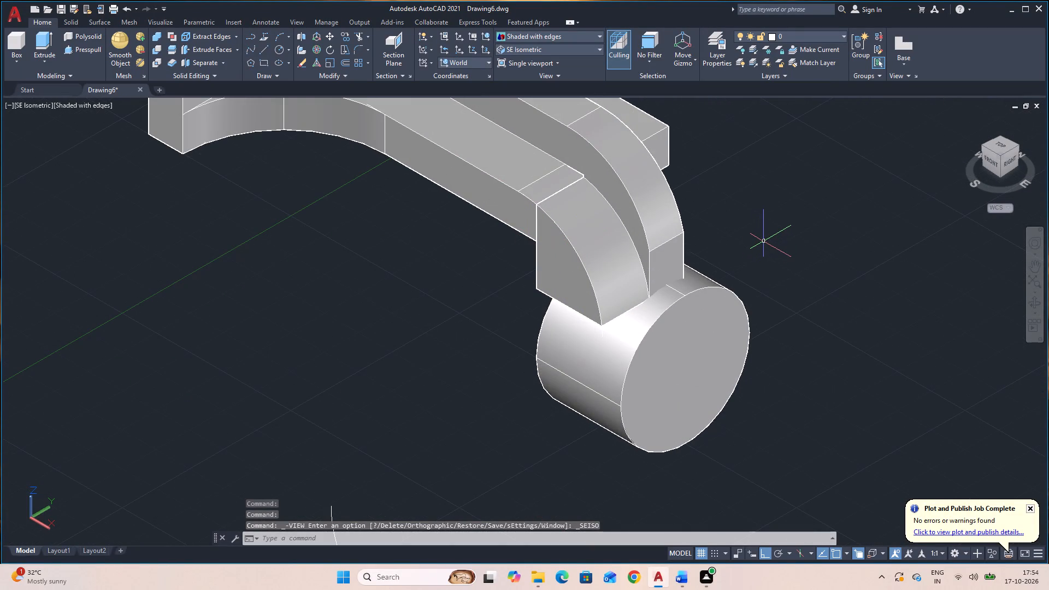
middle_drag(724, 235, 727, 300)
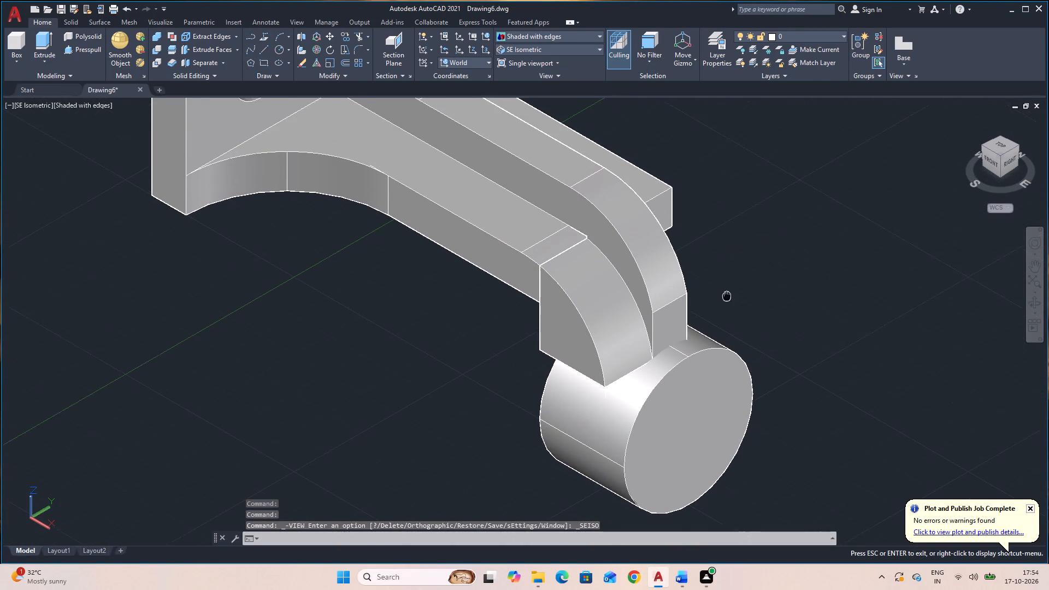
middle_drag(727, 300, 723, 349)
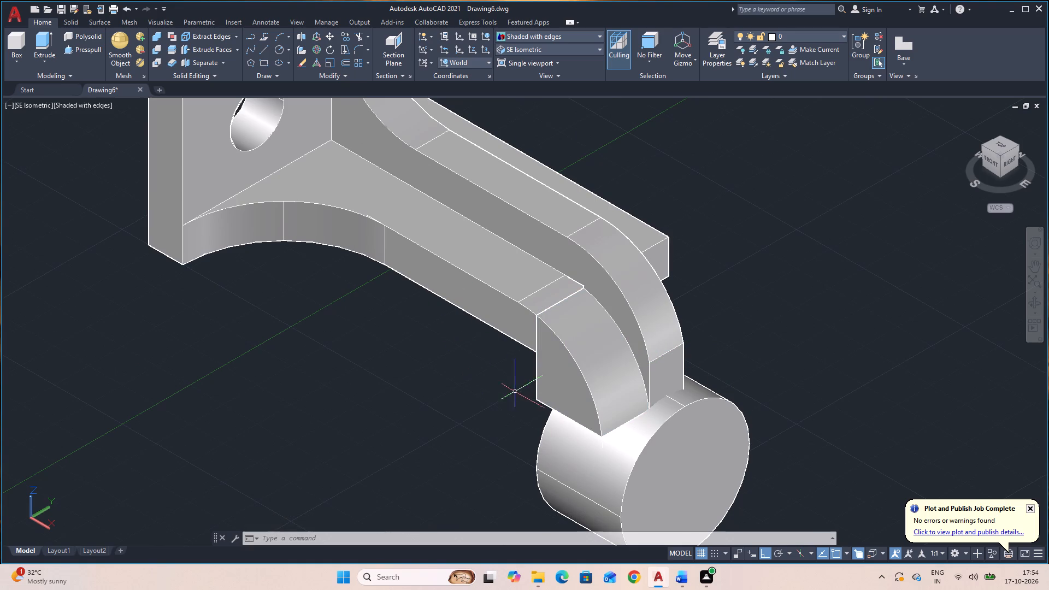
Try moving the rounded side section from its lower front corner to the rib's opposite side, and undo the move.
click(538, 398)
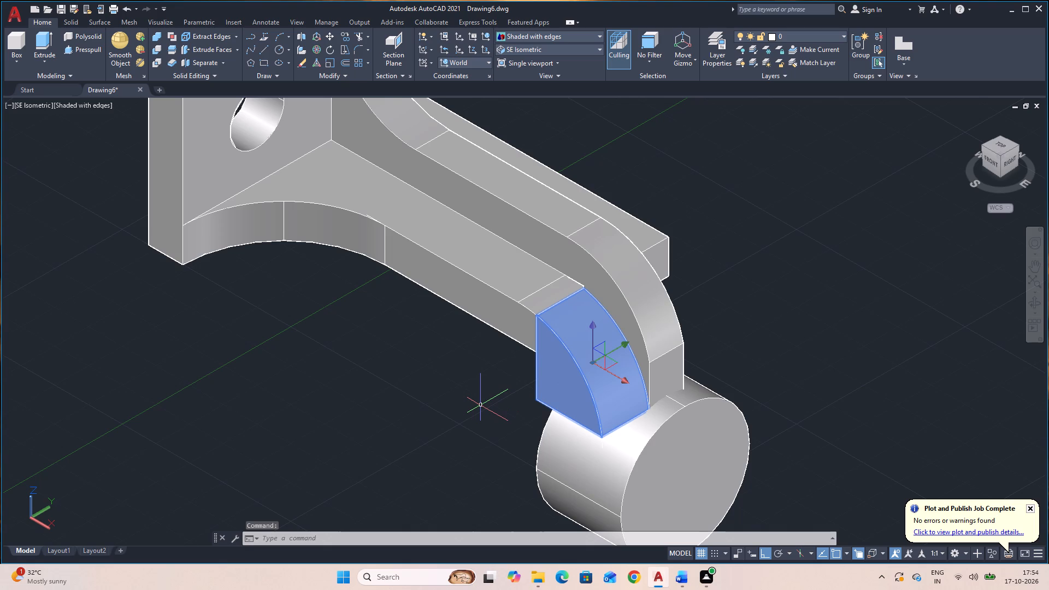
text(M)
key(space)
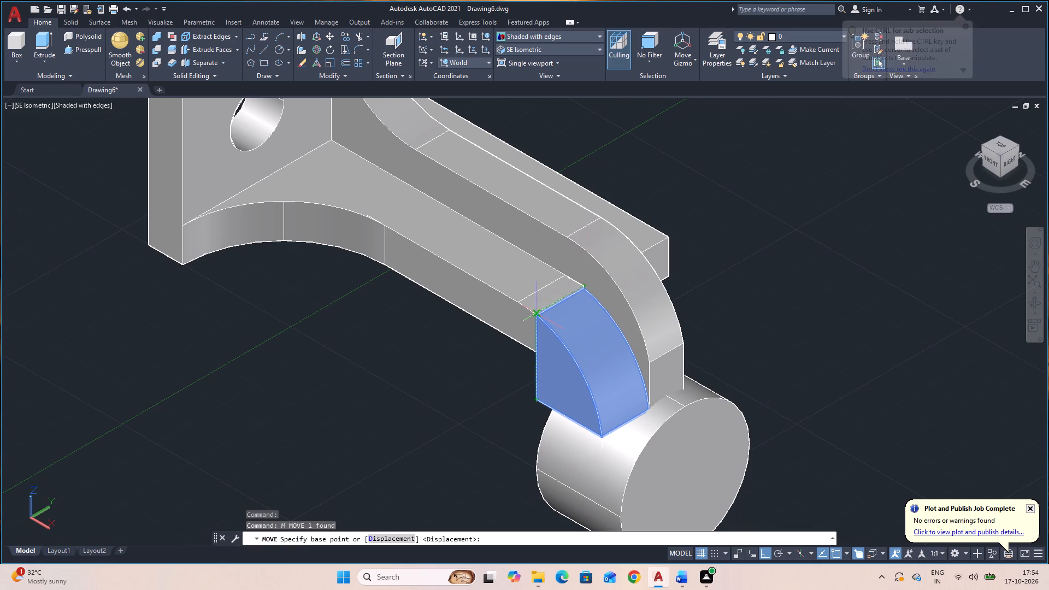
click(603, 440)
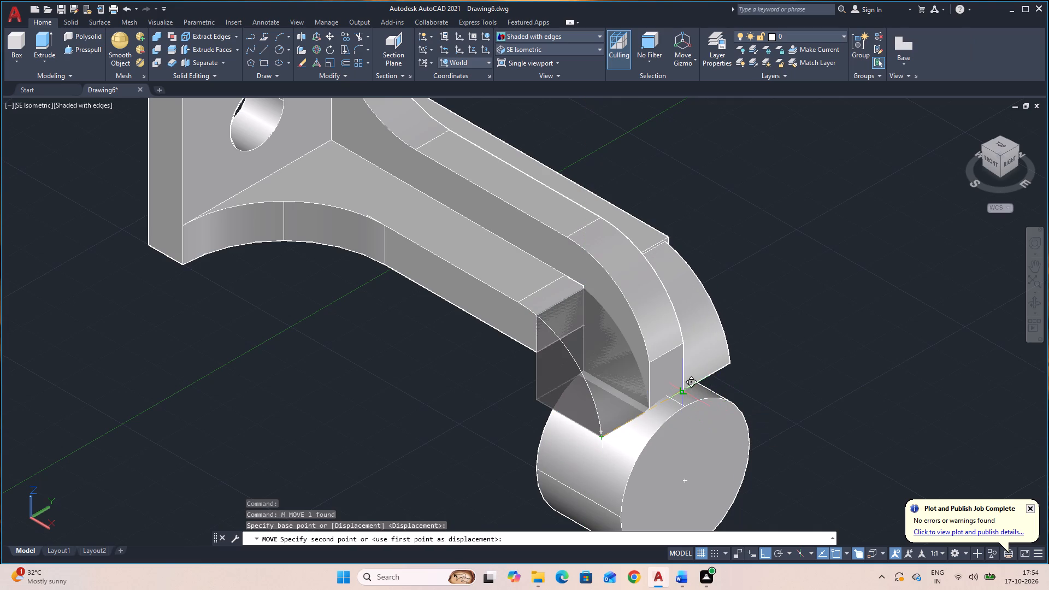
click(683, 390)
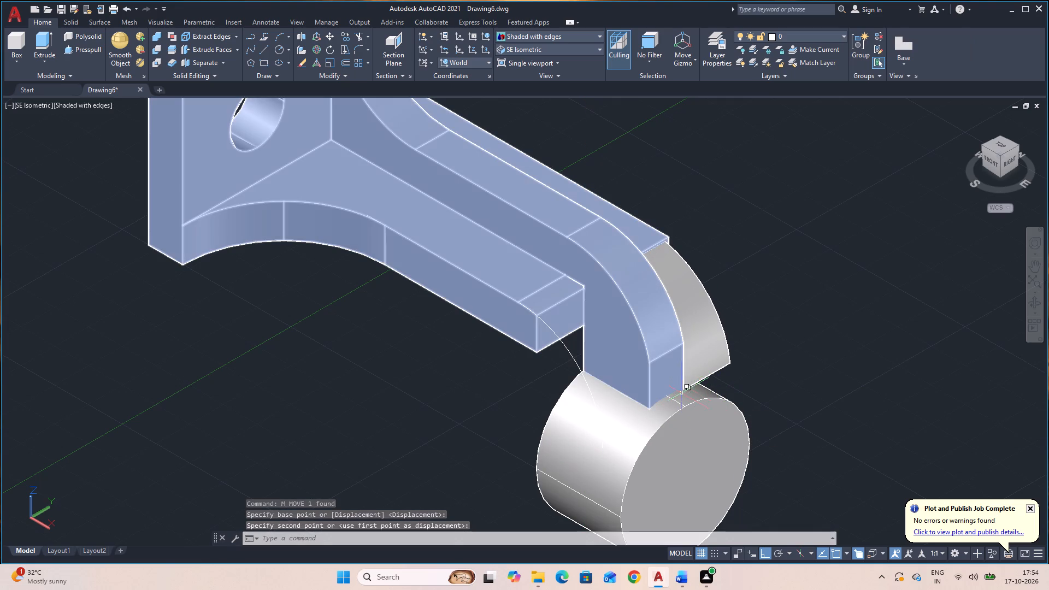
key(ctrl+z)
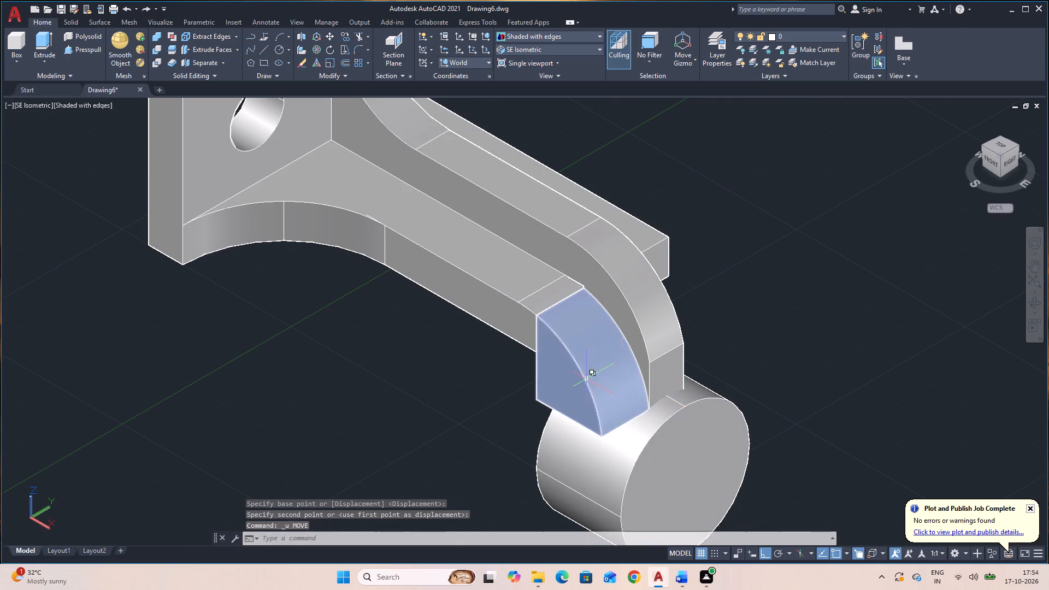
Copy the rounded side section from its lower outer front corner to the rib's lower corner on the opposite side.
click(587, 379)
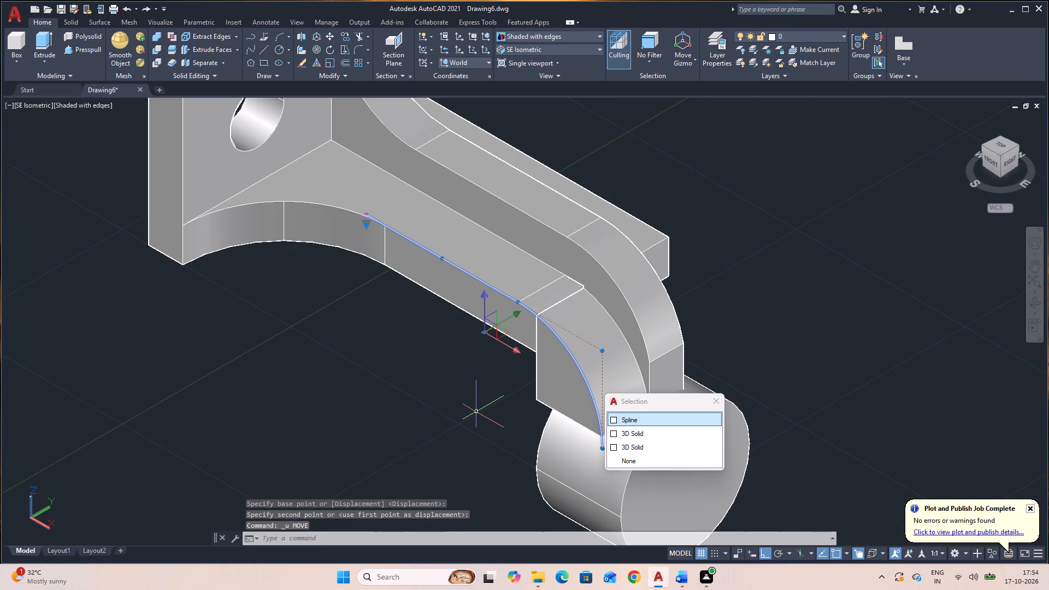
key(Escape)
click(552, 388)
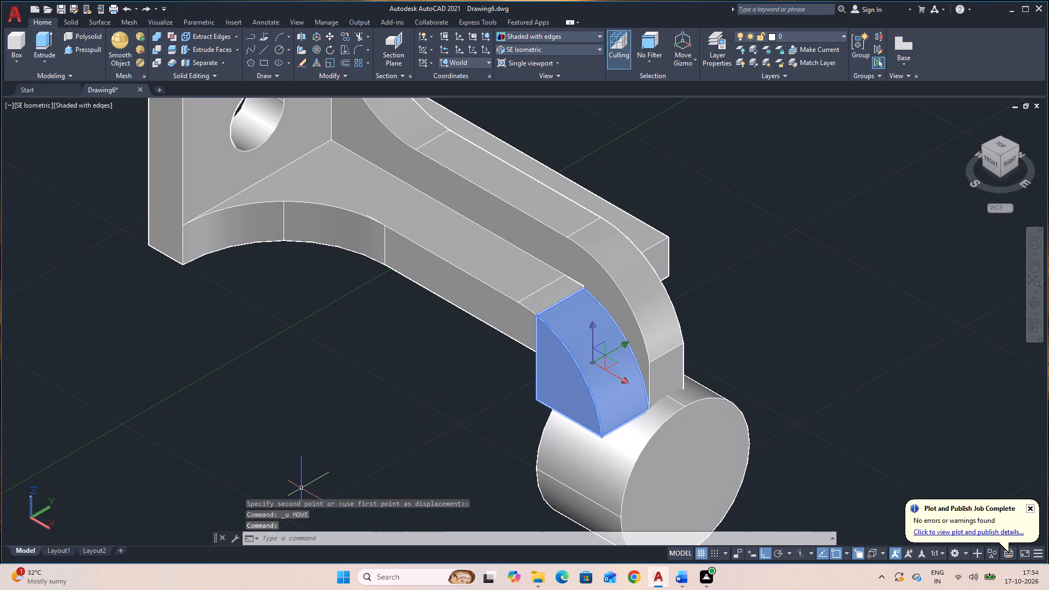
key(m)
key(Escape)
text(CO)
key(space)
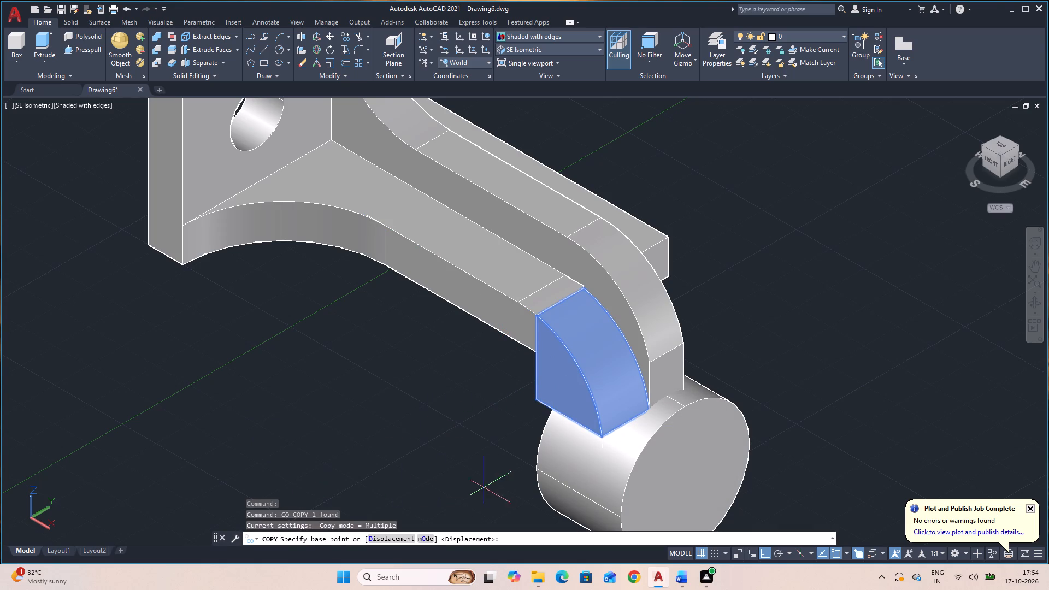
click(602, 439)
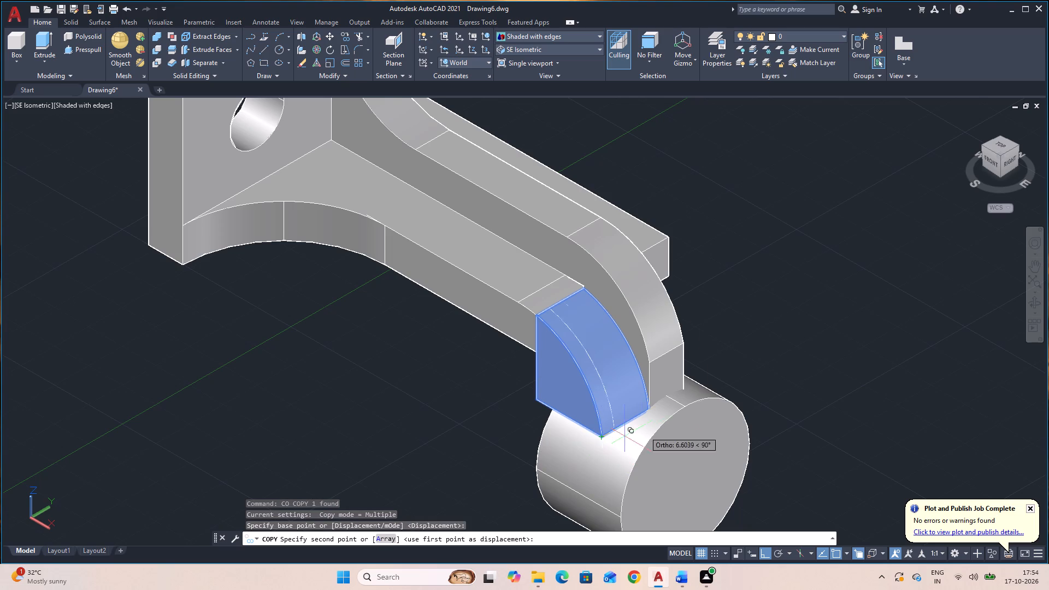
click(685, 392)
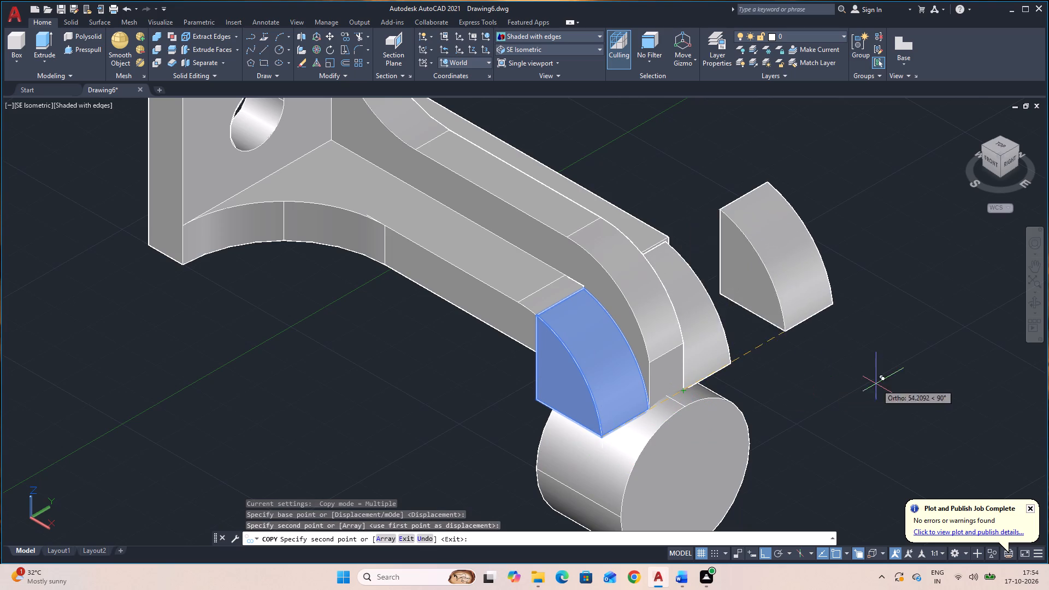
key(Escape)
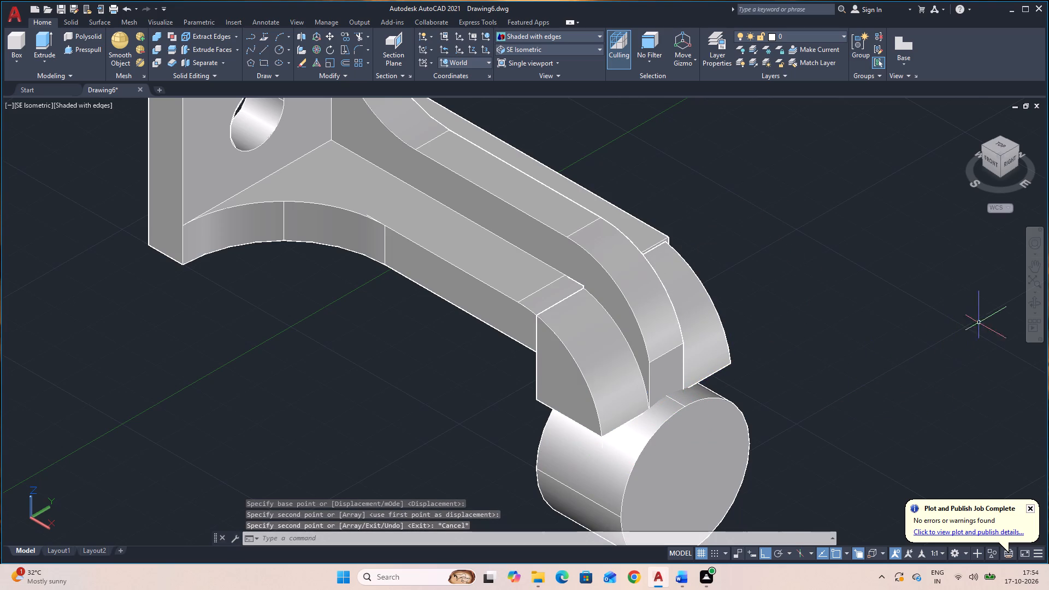
Move the copied rounded section up so its top inner corner meets the base's top corner beside the rib.
click(1032, 303)
drag(936, 339, 825, 323)
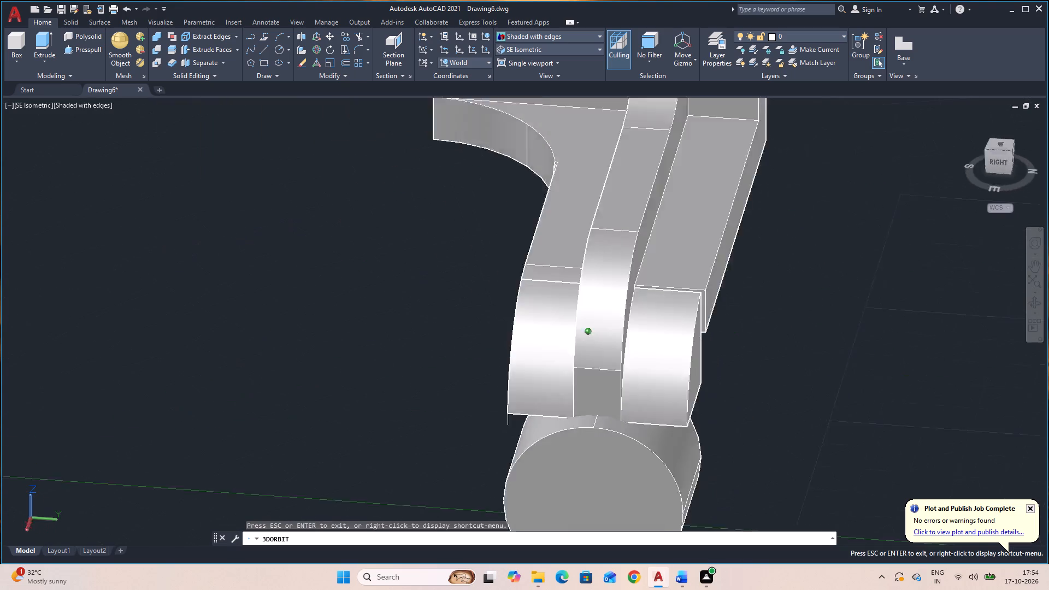
drag(825, 323, 844, 288)
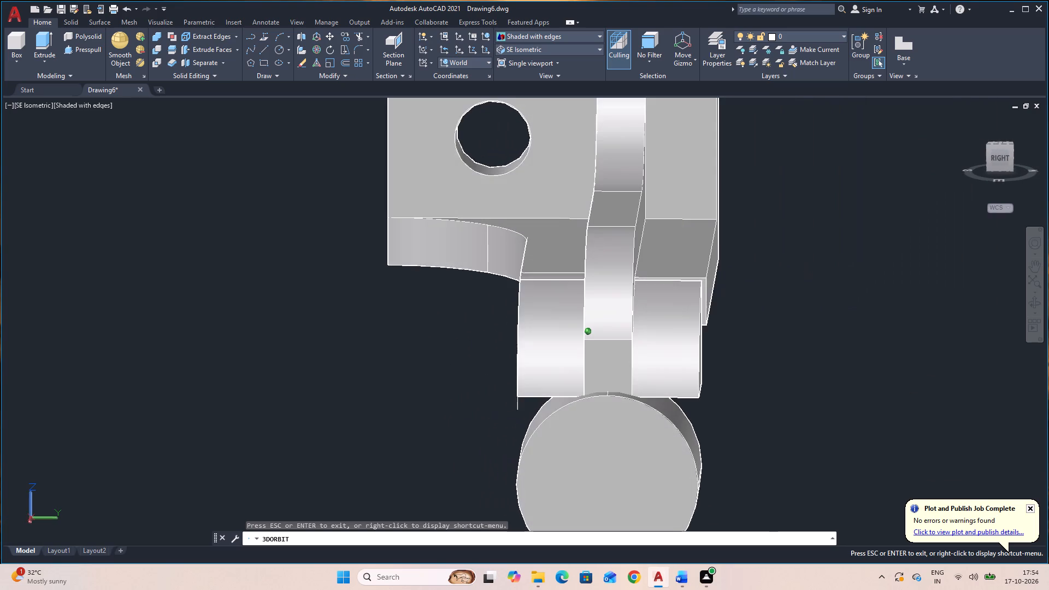
drag(844, 288, 850, 268)
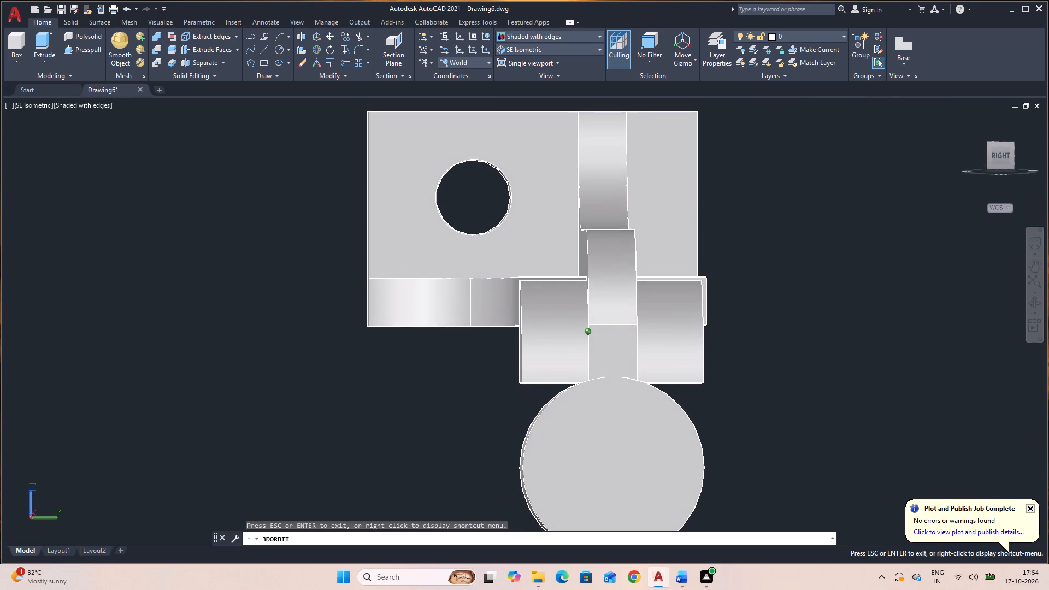
drag(850, 268, 762, 281)
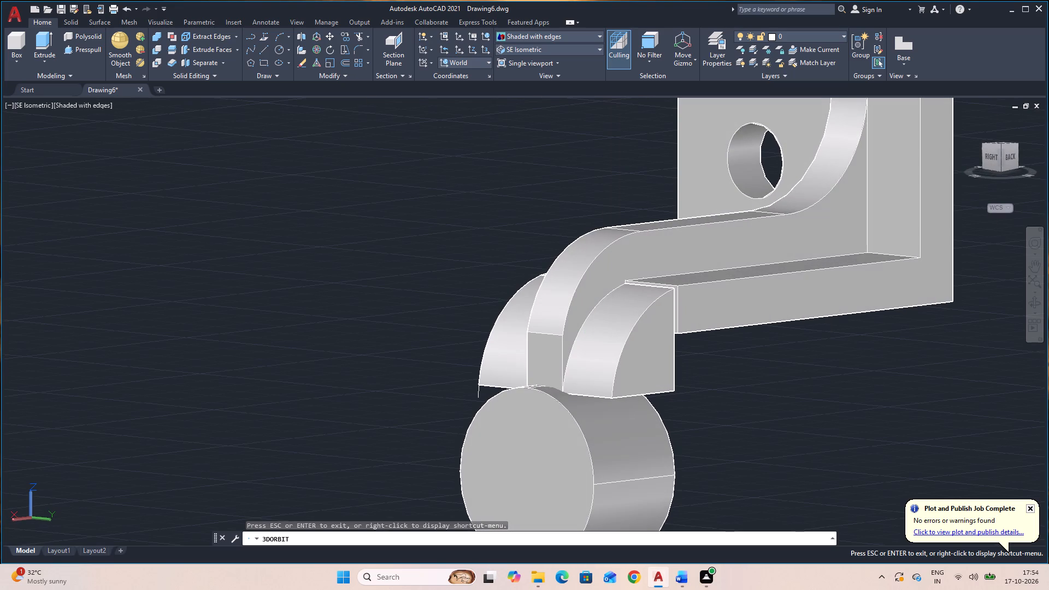
key(Escape)
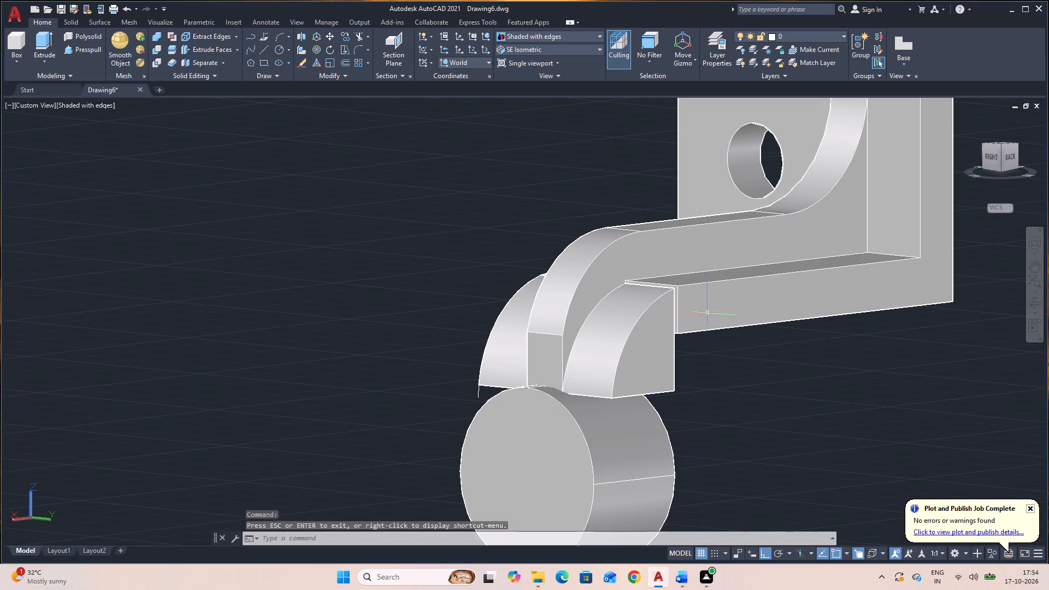
click(630, 322)
text(M)
key(space)
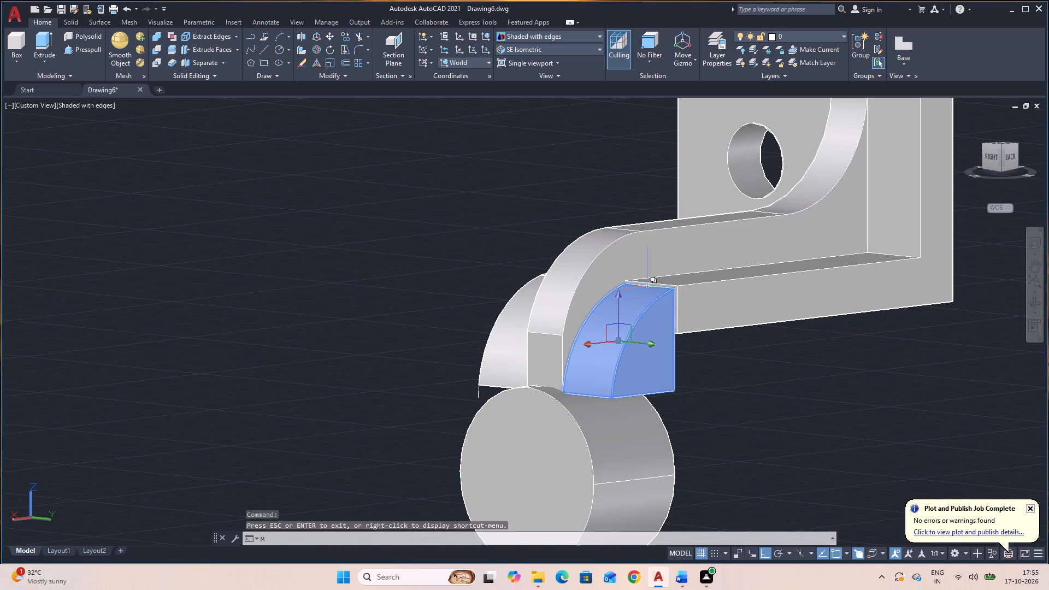
key(space)
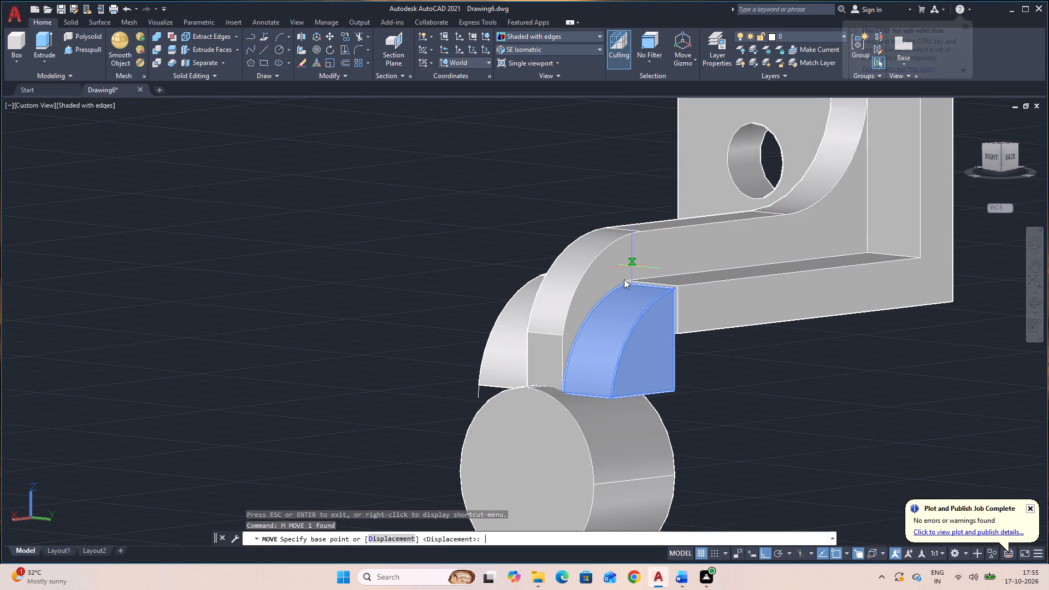
scroll(624, 279, up, 4)
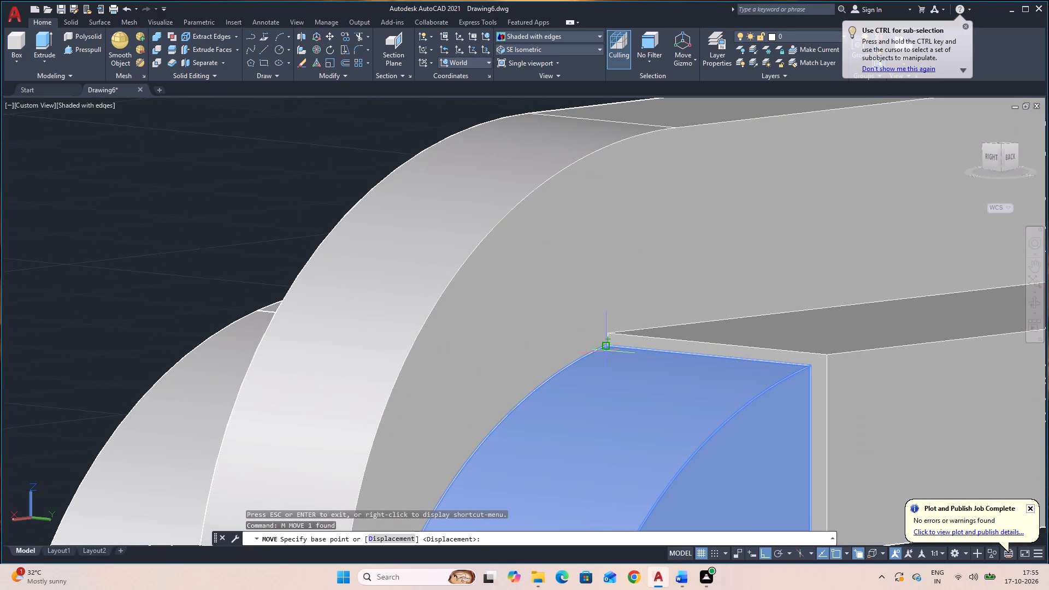
click(606, 347)
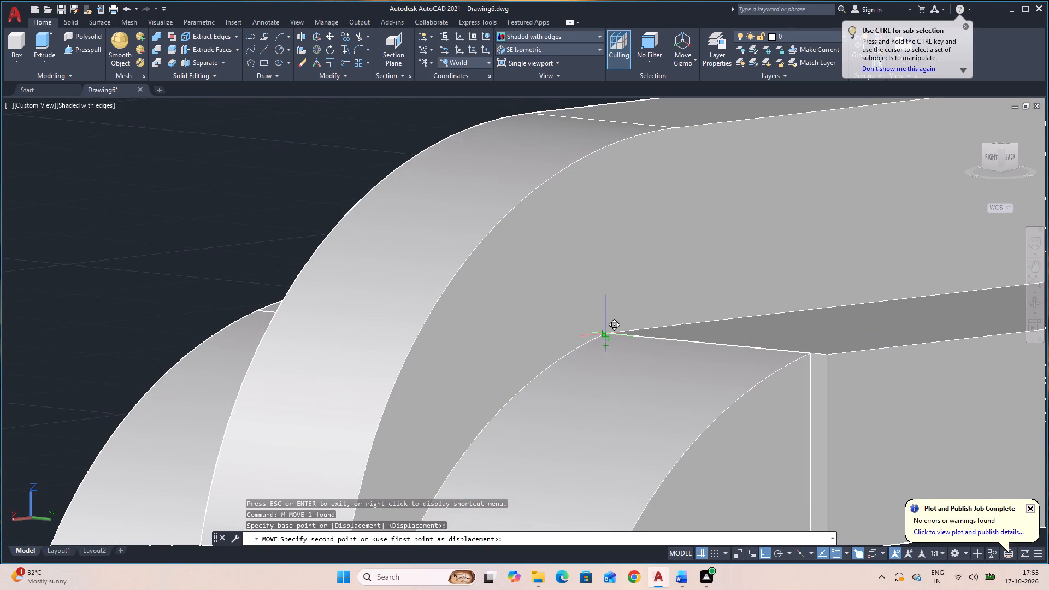
click(608, 333)
scroll(686, 360, down, 2)
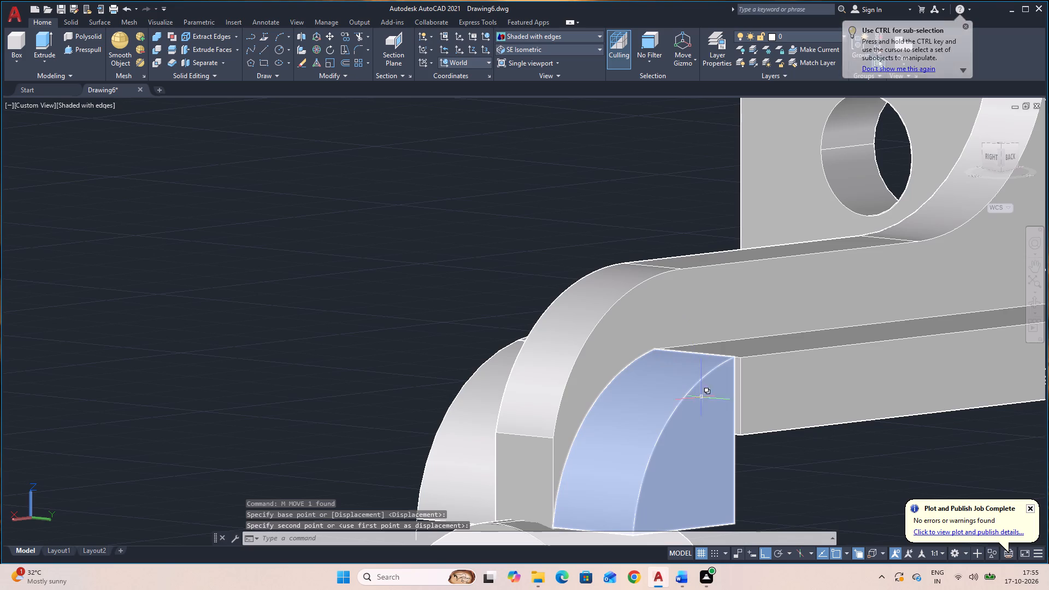
scroll(751, 424, down, 1)
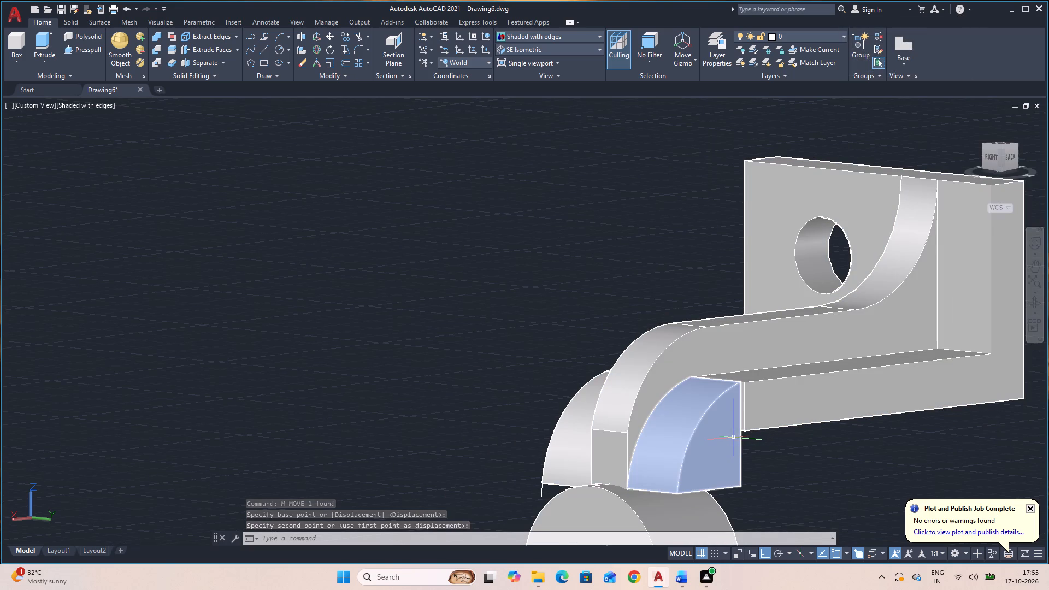
click(734, 438)
key(Escape)
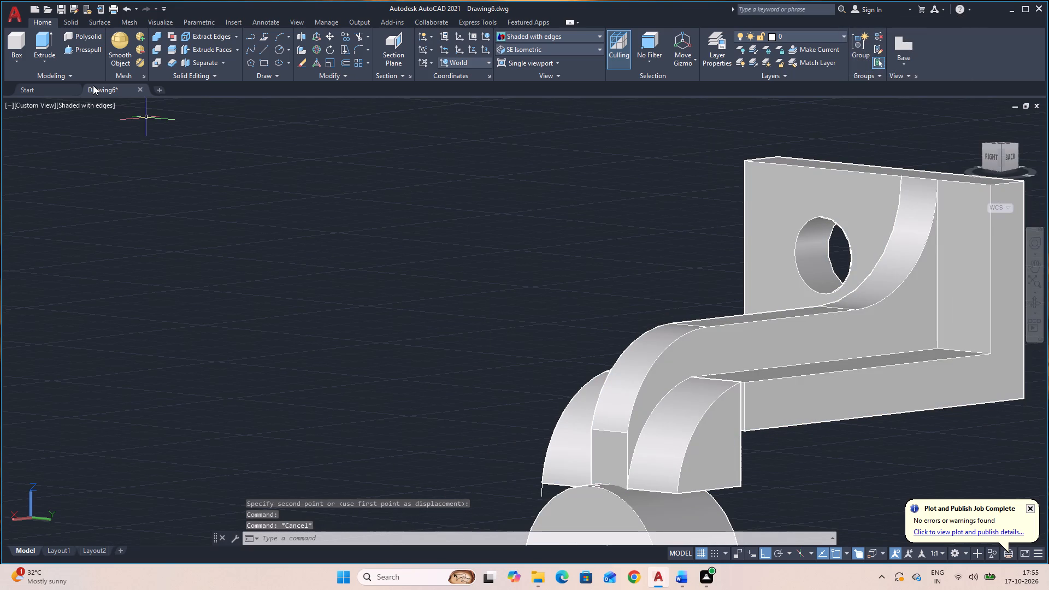
Presspull the copied rounded section's outer side face outward until it is flush with the base's side.
click(96, 49)
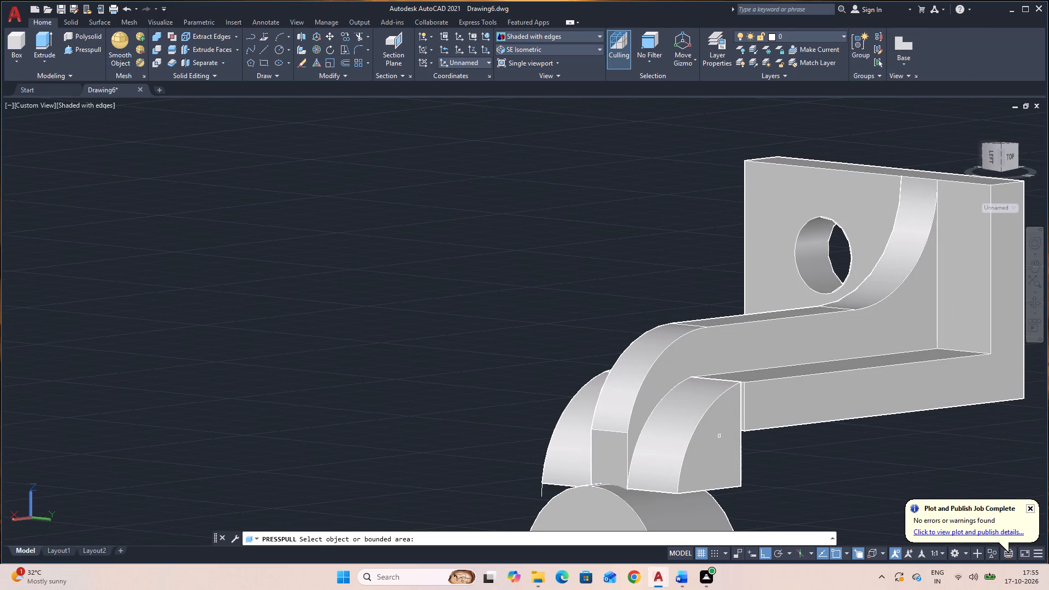
click(717, 432)
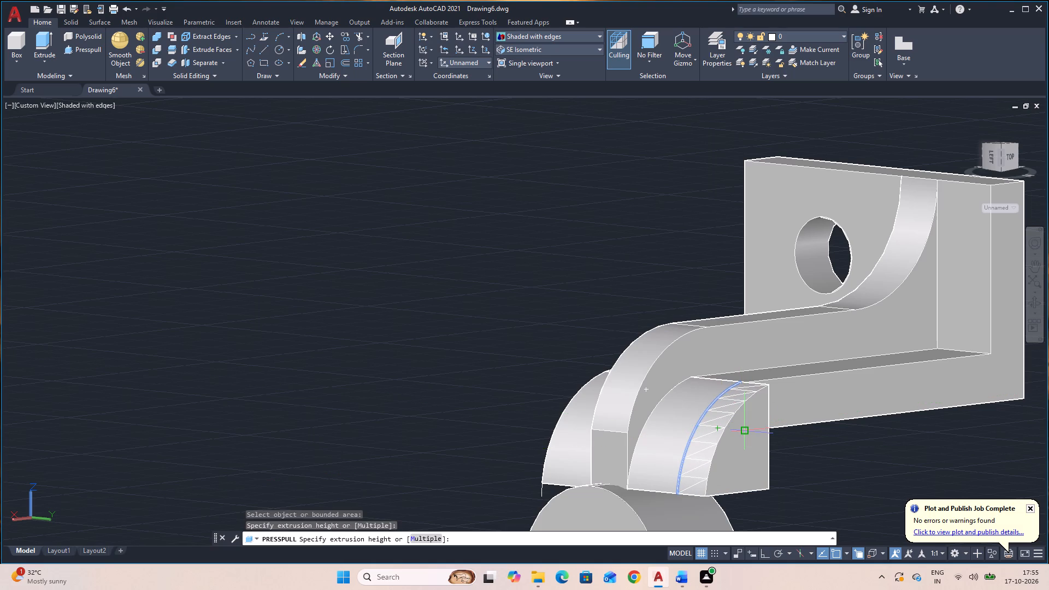
click(745, 432)
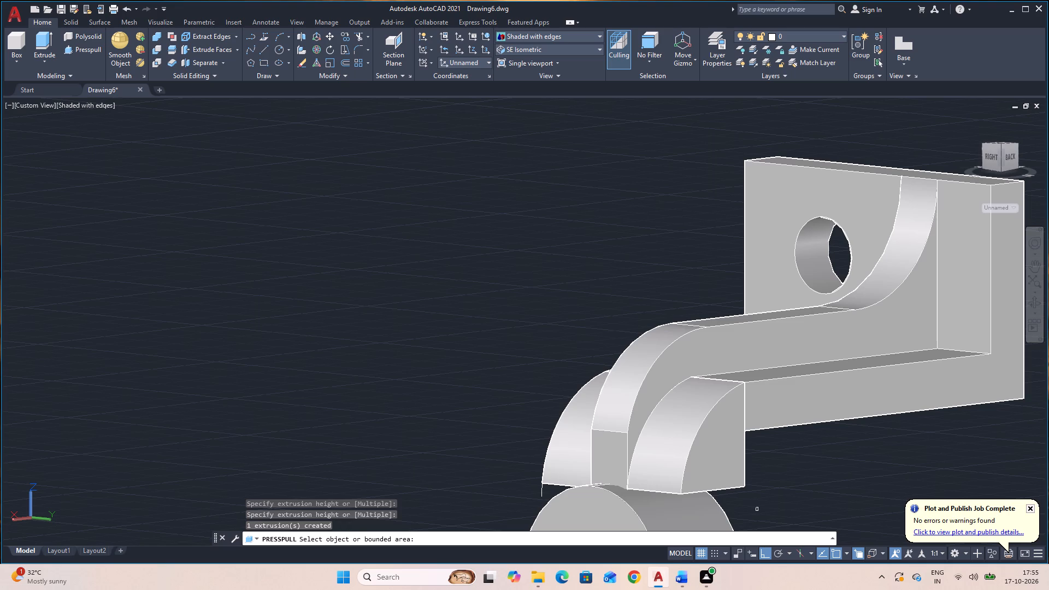
scroll(706, 500, up, 2)
scroll(706, 499, down, 2)
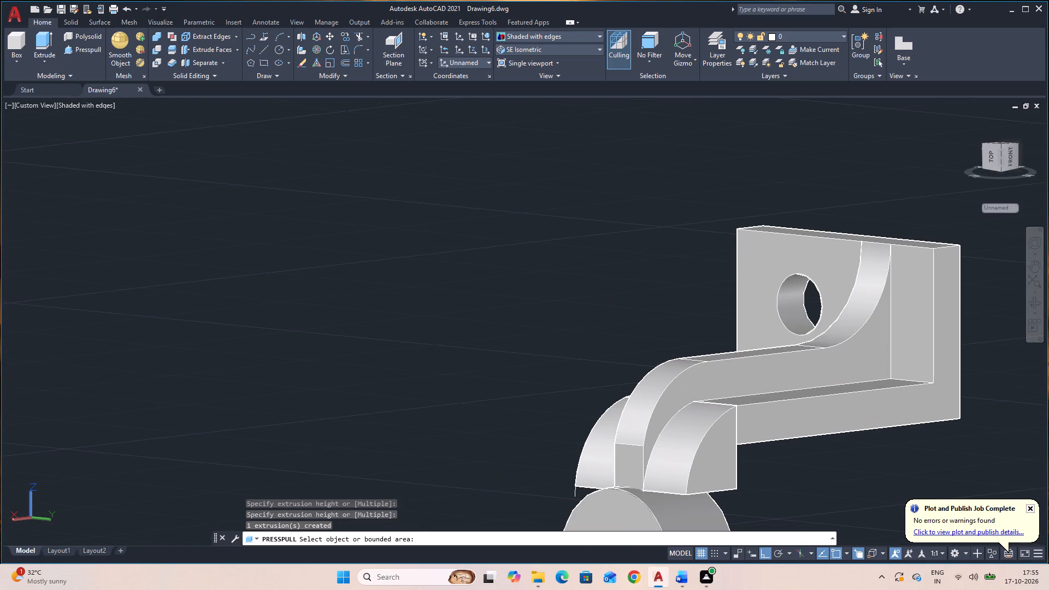
key(Escape)
Examine the bracket from several sides and from below, including how both rounded sections meet the base, rib and boss.
scroll(879, 477, down, 1)
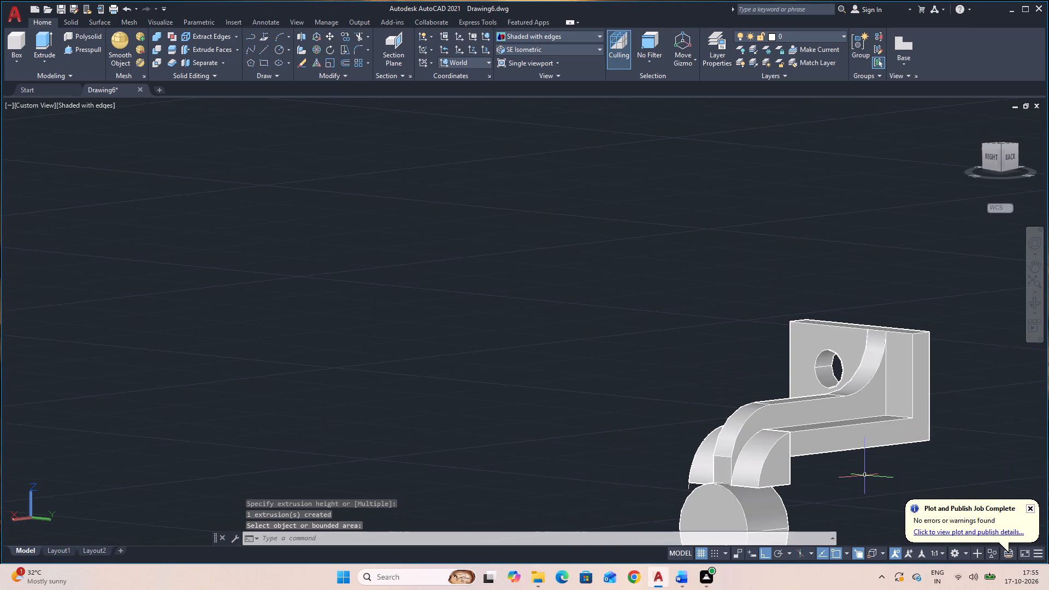
middle_drag(865, 476, 689, 355)
click(1030, 305)
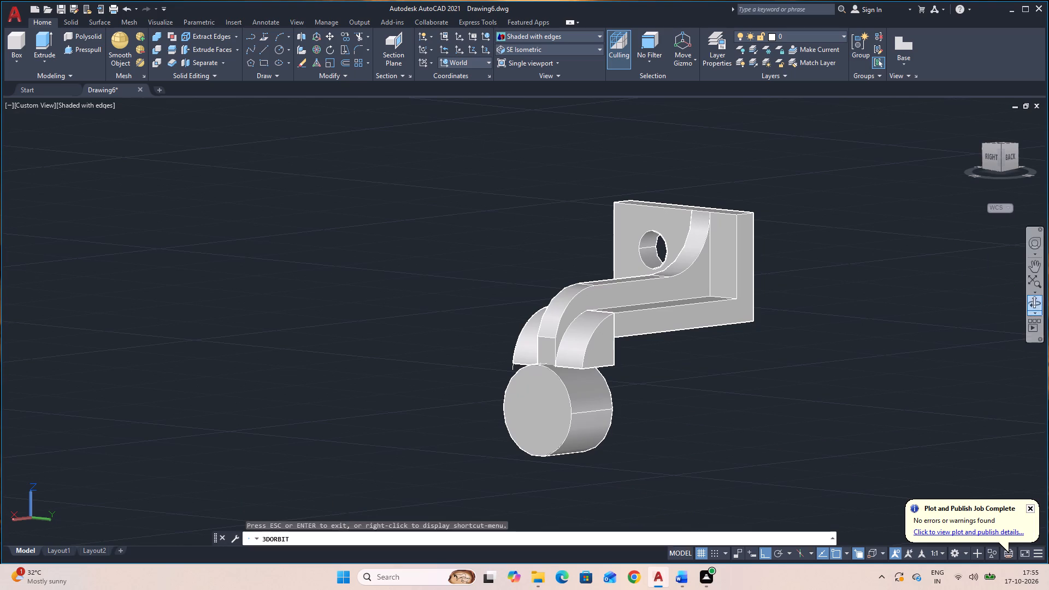
drag(799, 433, 852, 433)
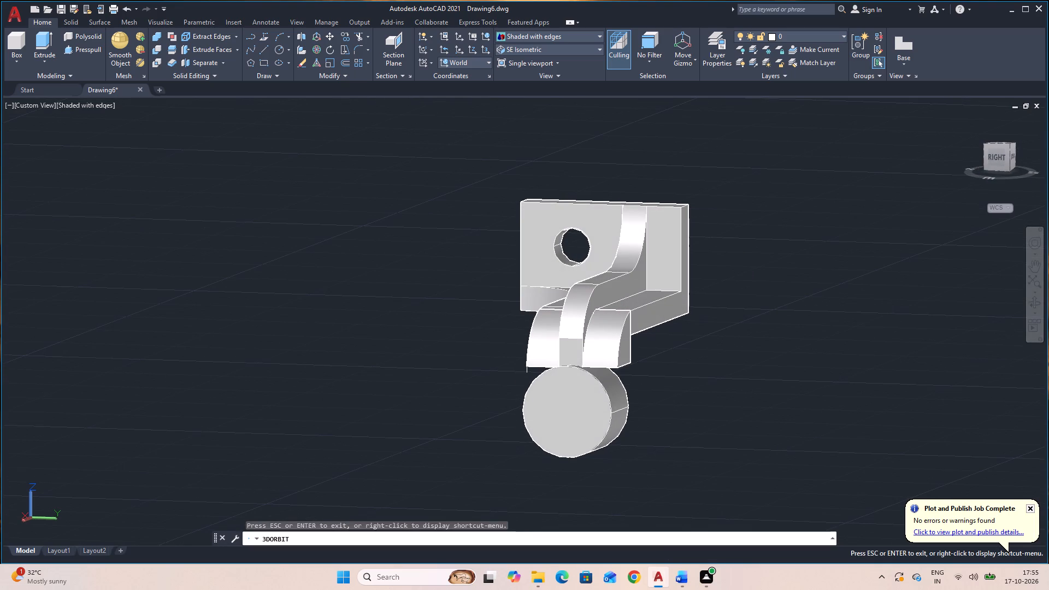
drag(758, 451, 771, 471)
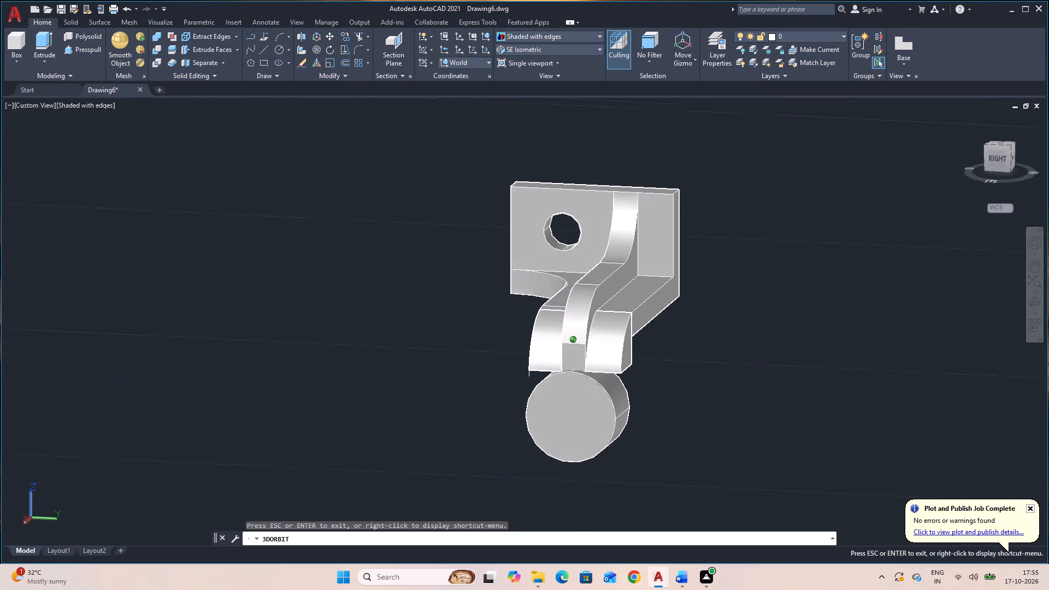
drag(771, 471, 852, 474)
drag(786, 476, 909, 478)
drag(834, 477, 859, 477)
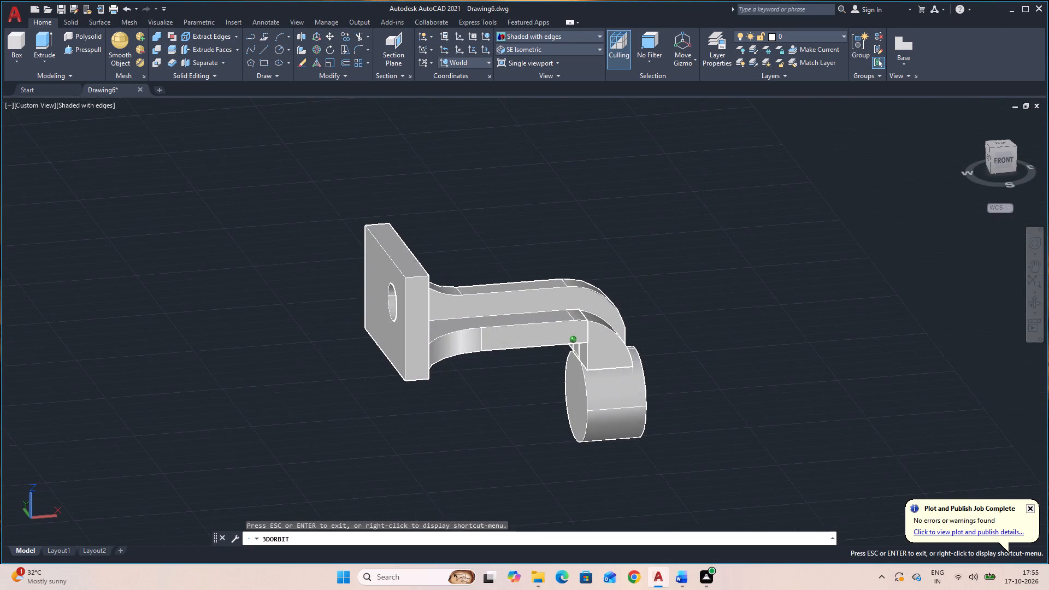
drag(859, 477, 809, 409)
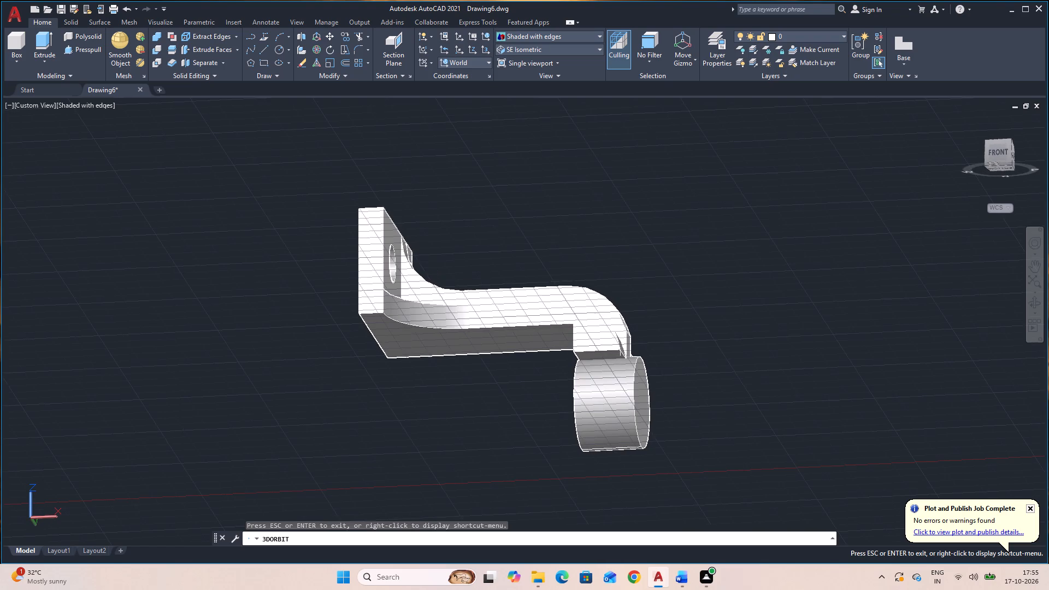
drag(795, 428, 812, 474)
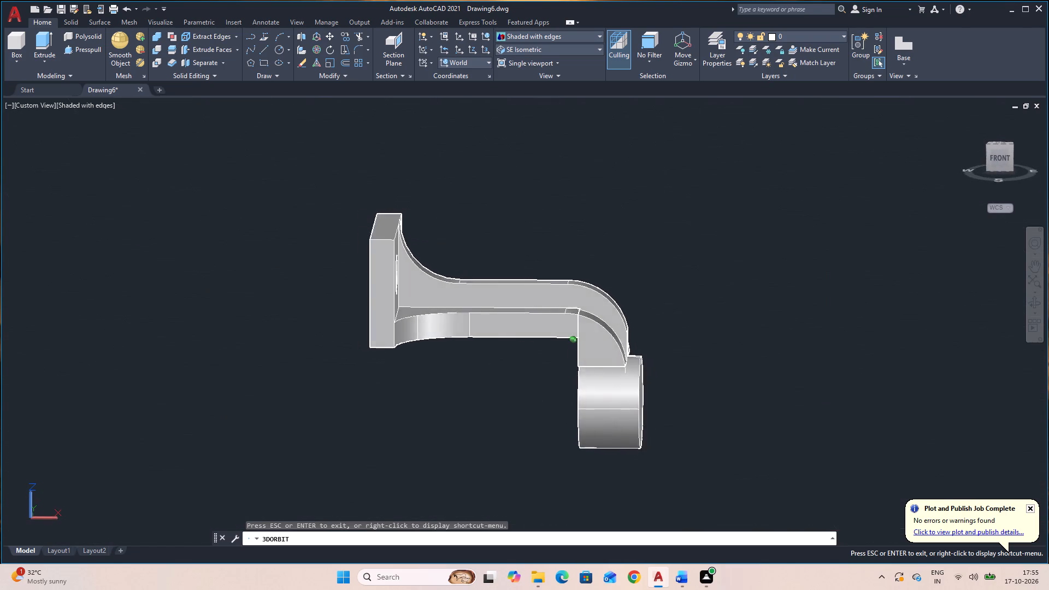
drag(812, 474, 569, 486)
drag(496, 461, 448, 426)
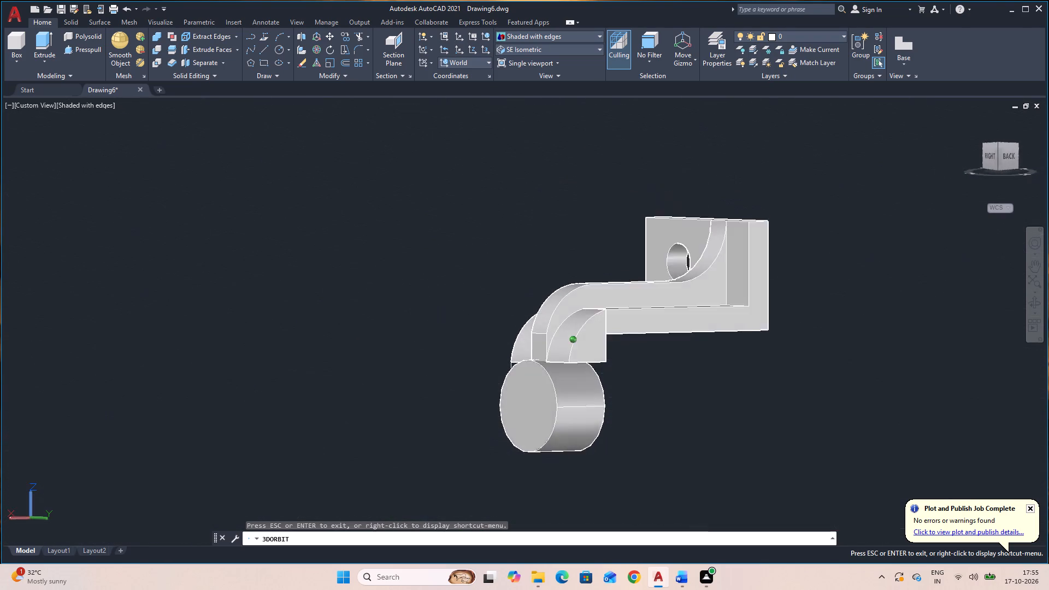
drag(448, 426, 653, 492)
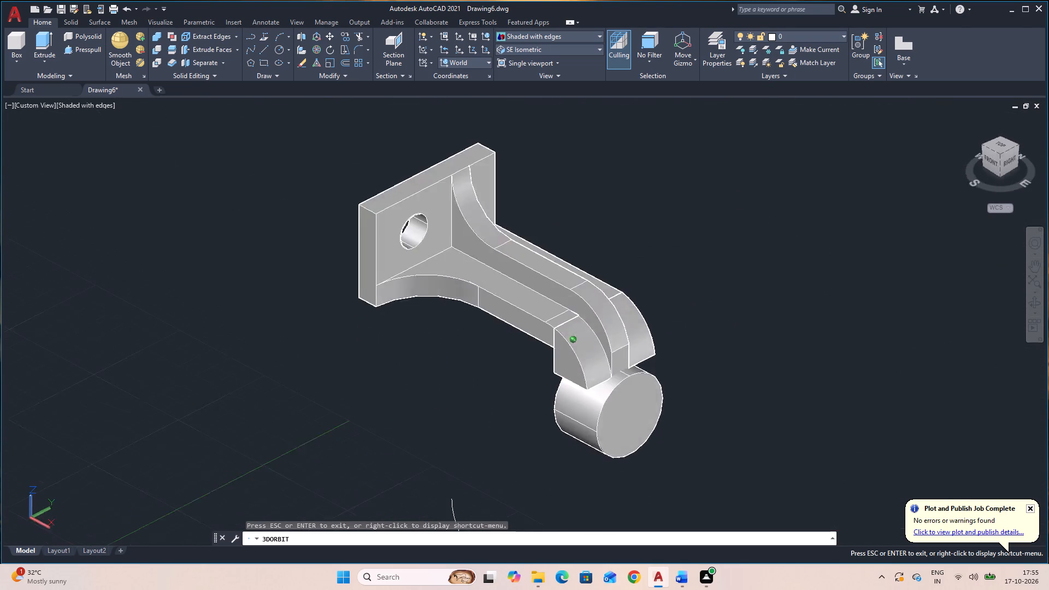
drag(653, 492, 731, 385)
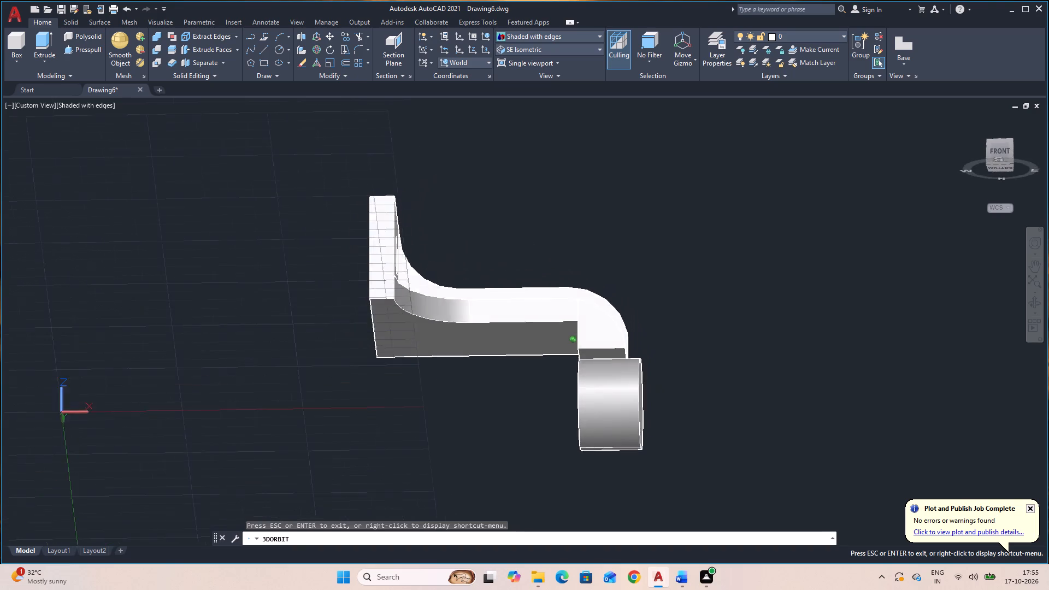
drag(731, 385, 515, 397)
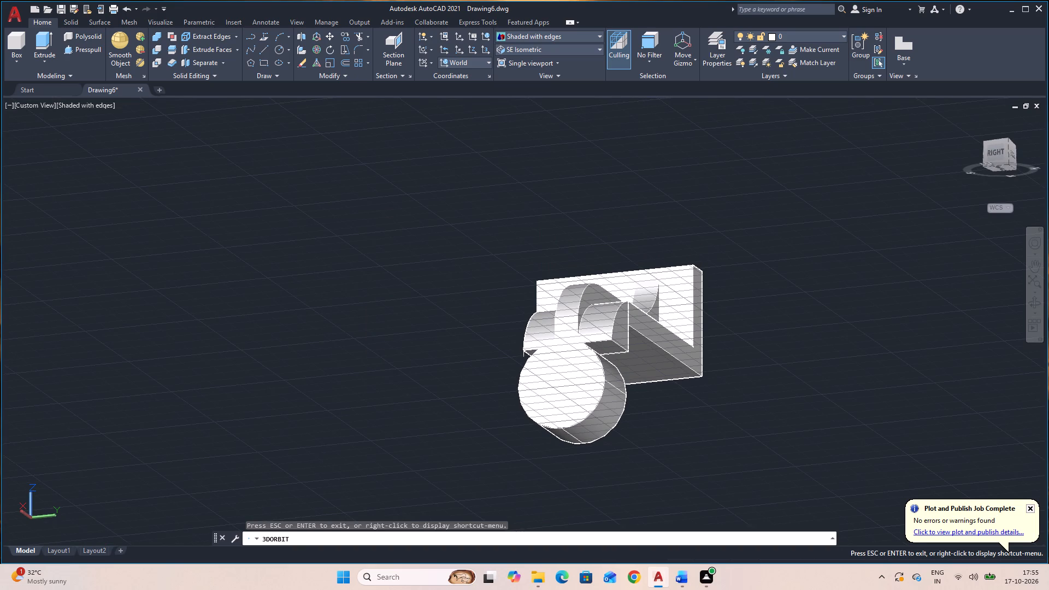
key(Escape)
drag(398, 302, 441, 436)
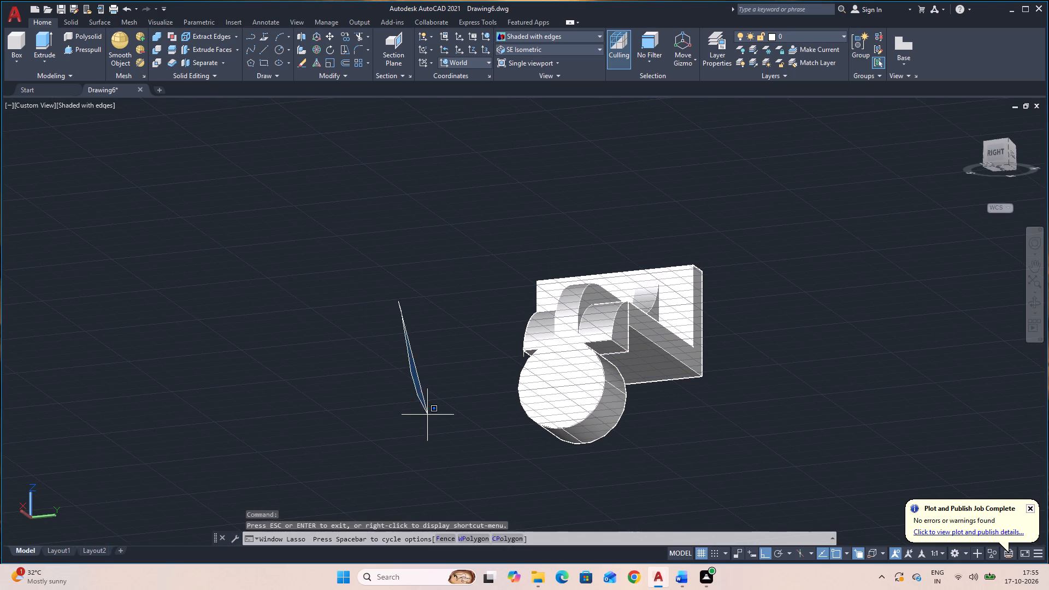
drag(441, 436, 458, 462)
key(Escape)
drag(780, 343, 800, 449)
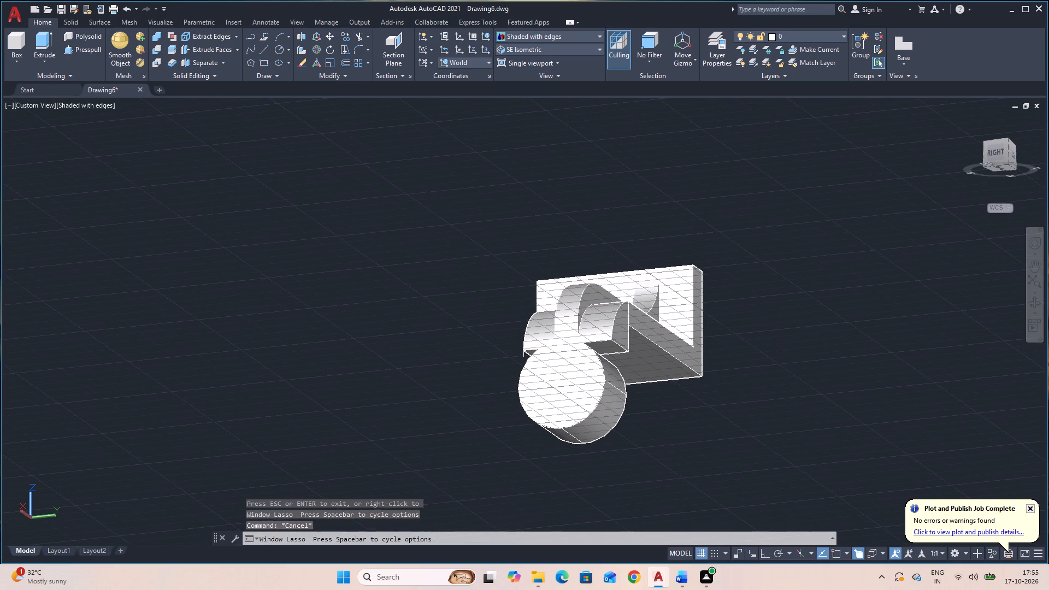
click(1035, 305)
drag(875, 384, 1007, 445)
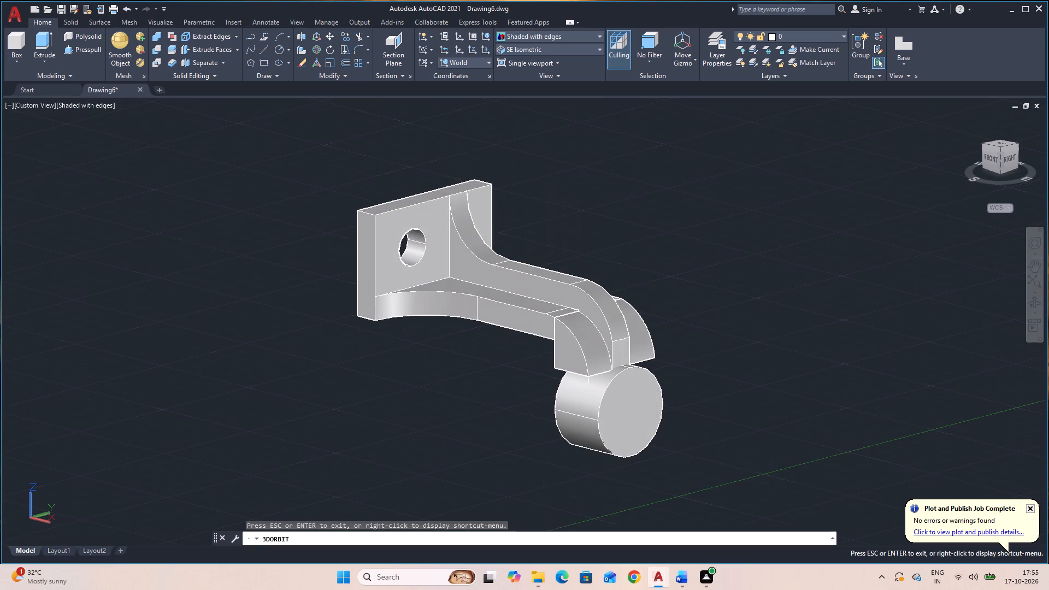
drag(778, 440, 822, 468)
key(Escape)
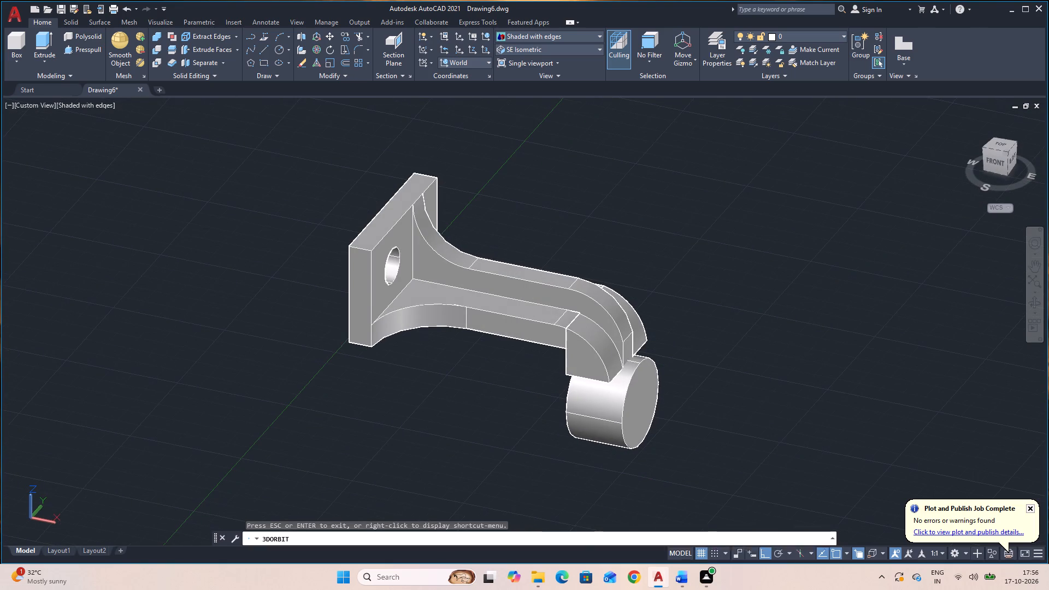
click(637, 434)
key(Escape)
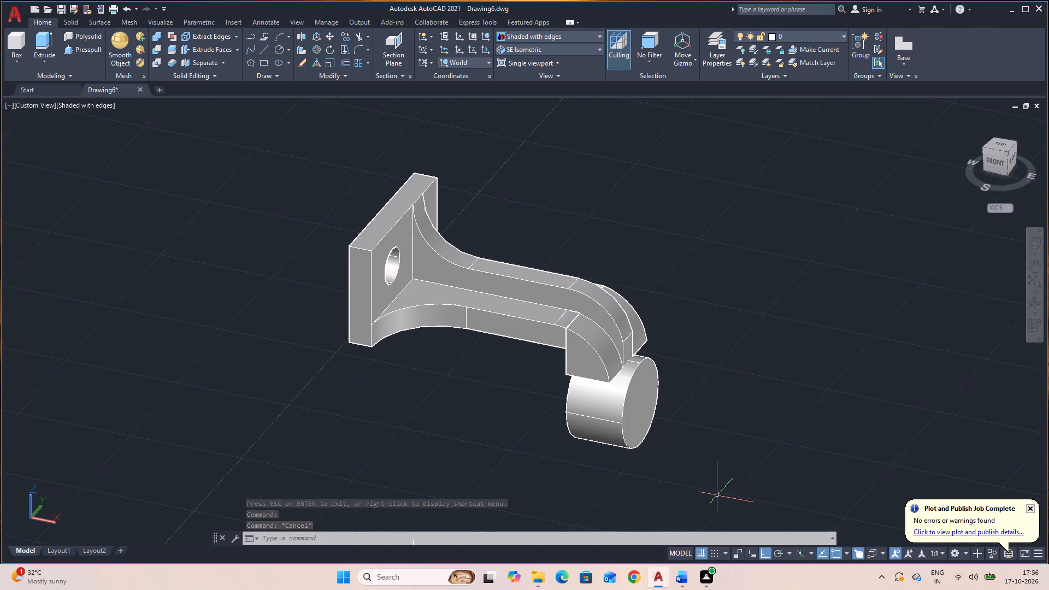
Union the holed plate, base, curved rib, both rounded side sections and boss into a single solid.
text(UNION)
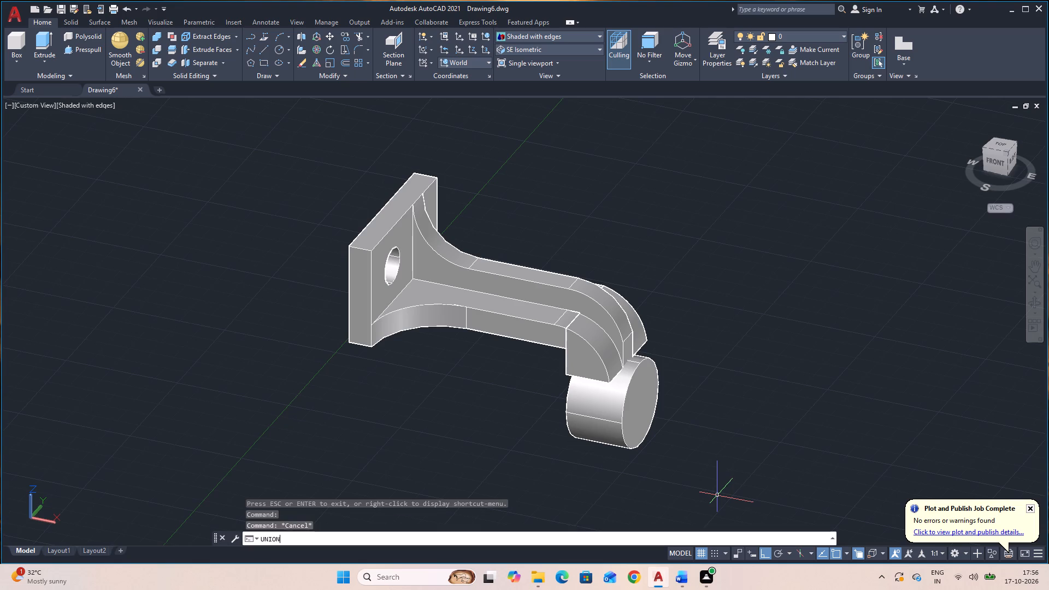
key(Return)
click(717, 495)
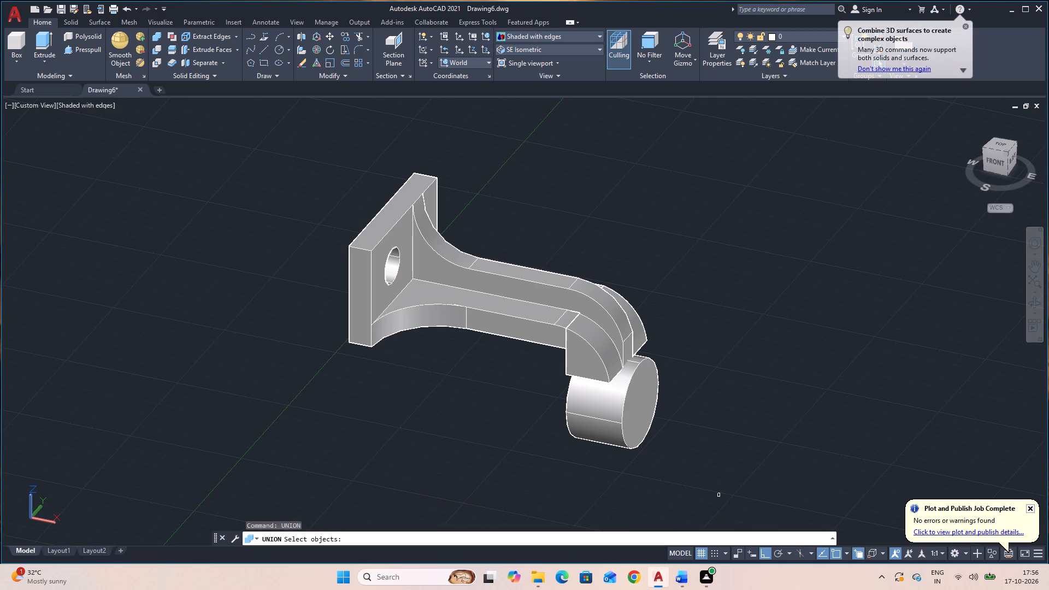
click(720, 468)
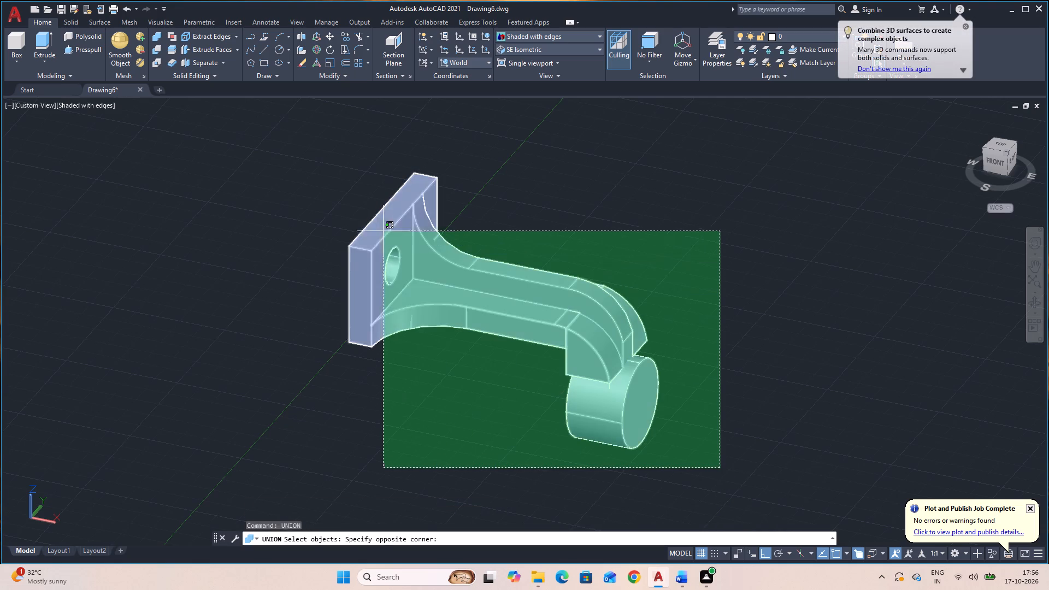
click(292, 180)
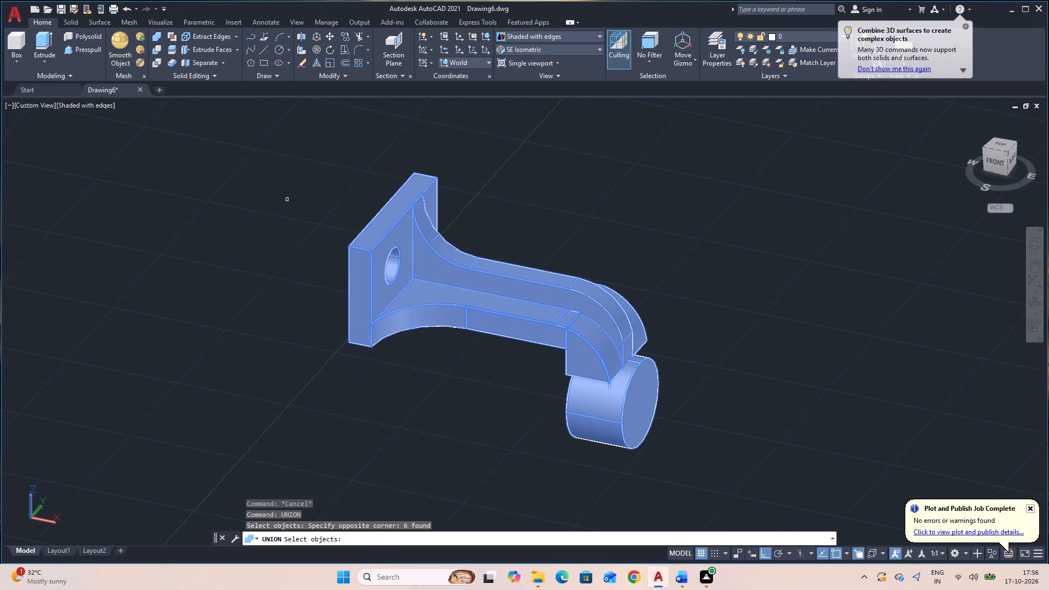
key(Return)
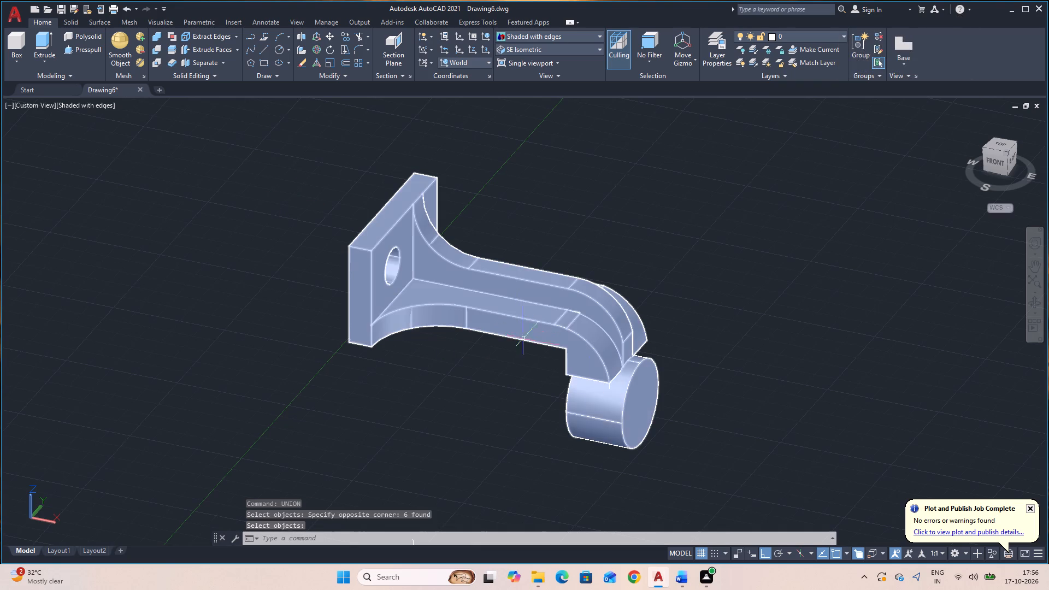
Presspull the underside face of the rounded section on the base's radius-cut side down into the boss, closing the gap.
click(1033, 305)
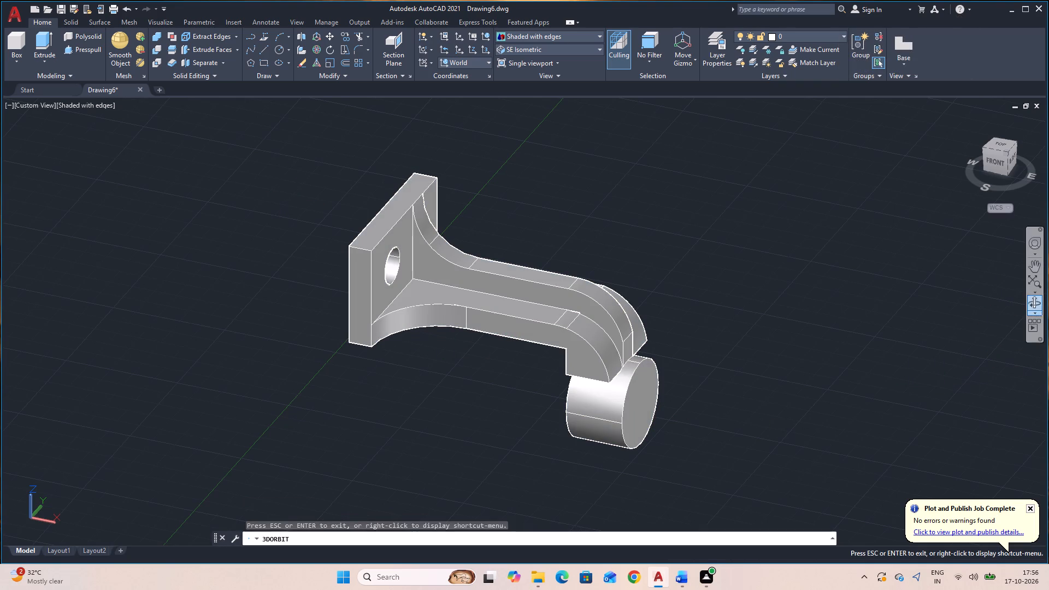
drag(812, 451, 792, 416)
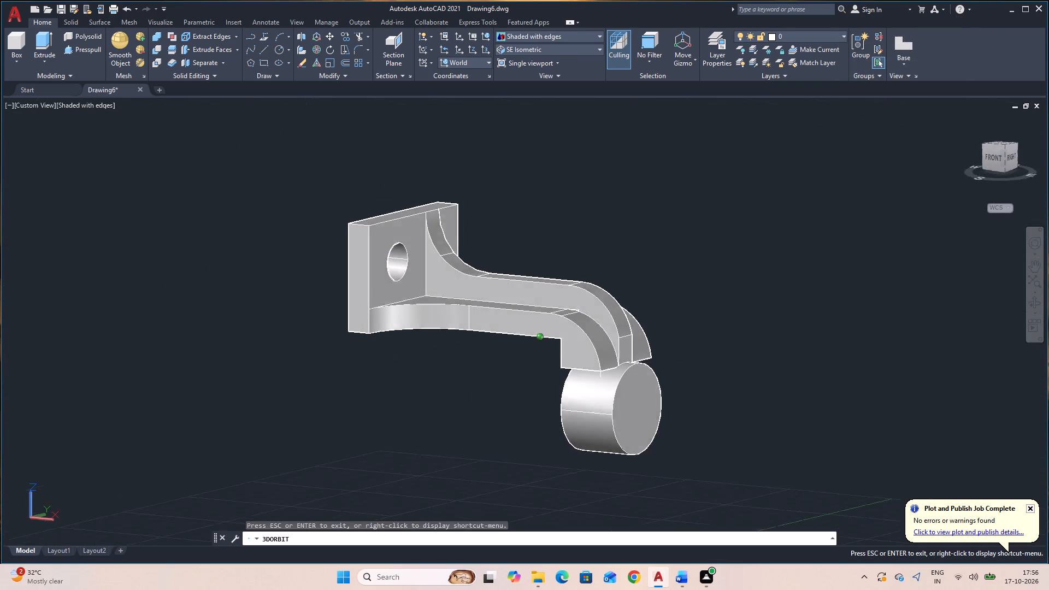
drag(792, 416, 788, 418)
drag(783, 417, 952, 410)
drag(639, 406, 724, 350)
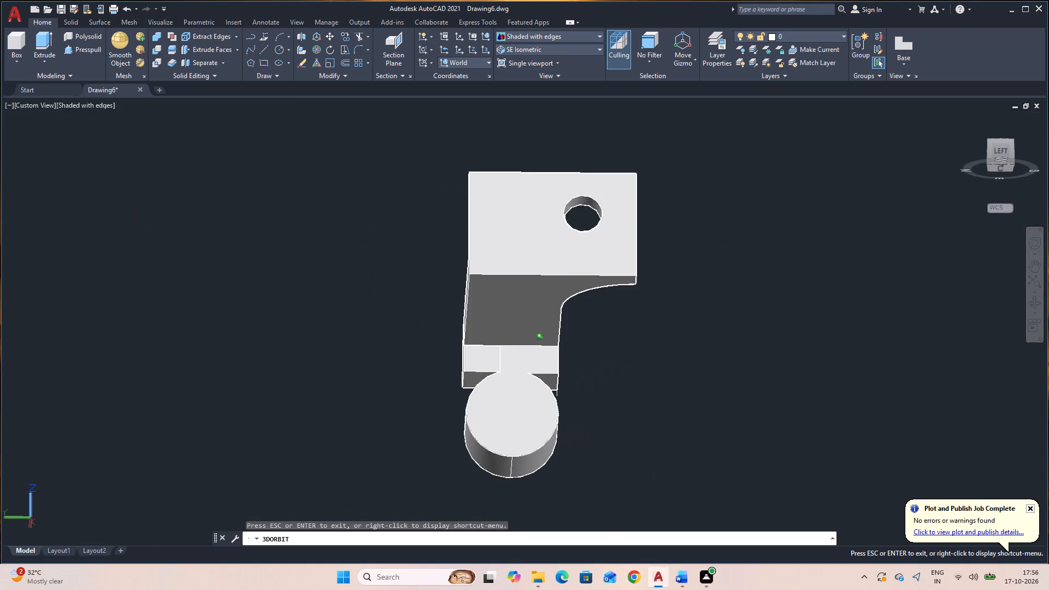
drag(724, 350, 388, 379)
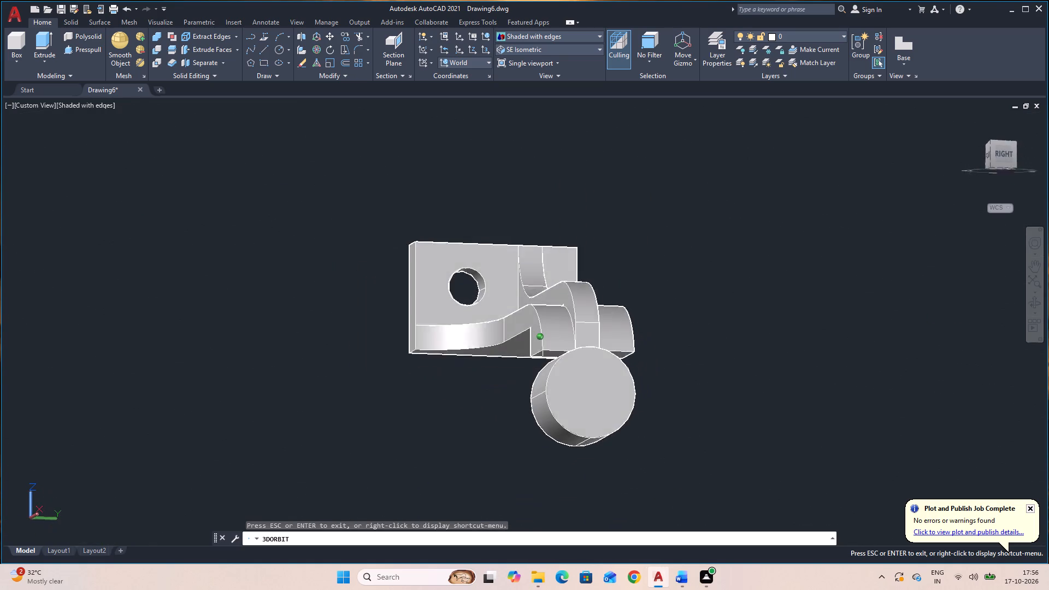
drag(388, 379, 412, 406)
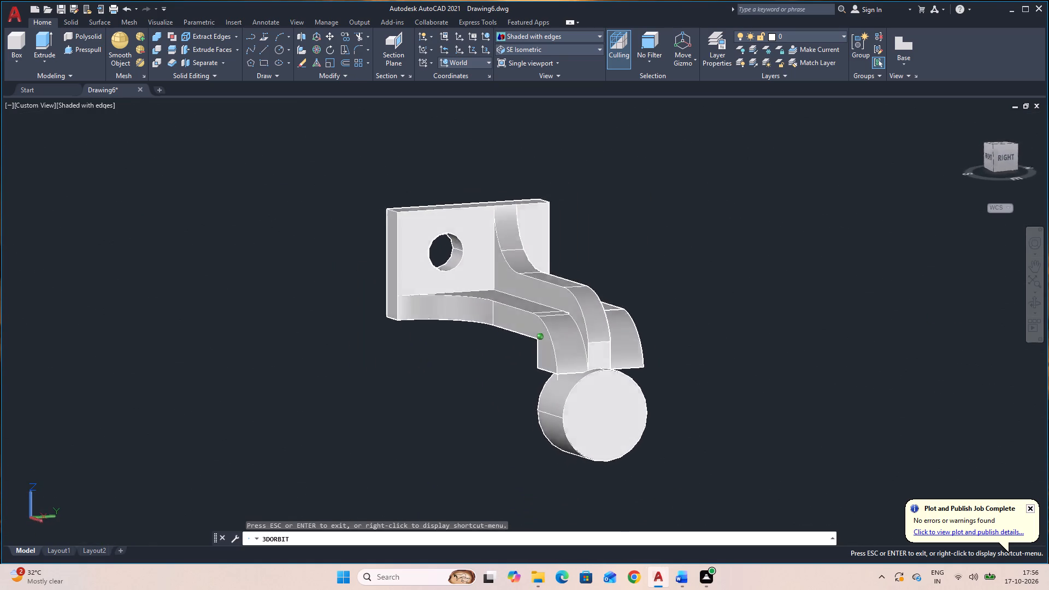
drag(412, 406, 445, 340)
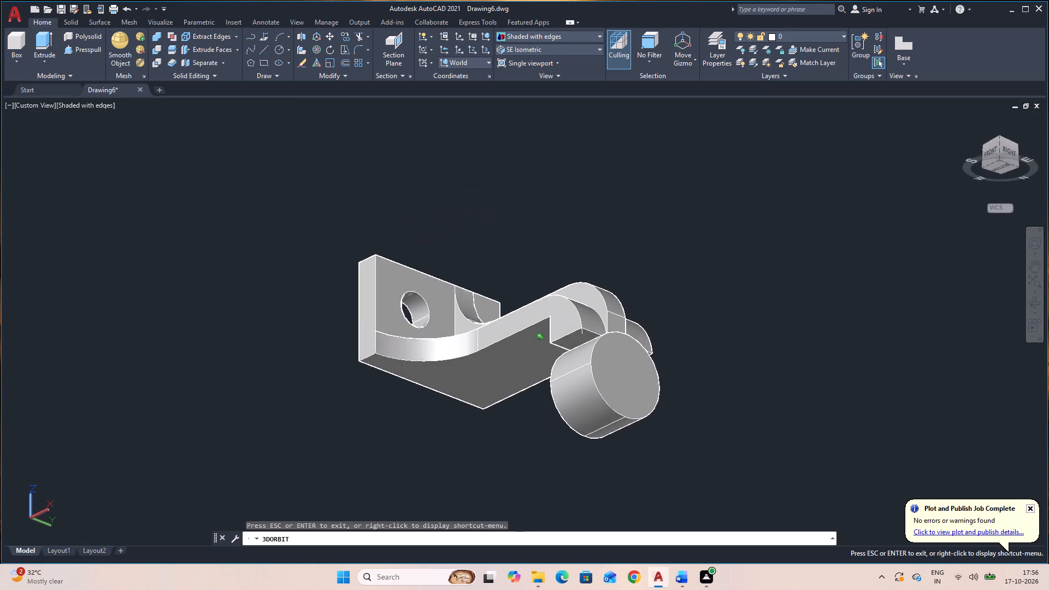
drag(445, 340, 446, 338)
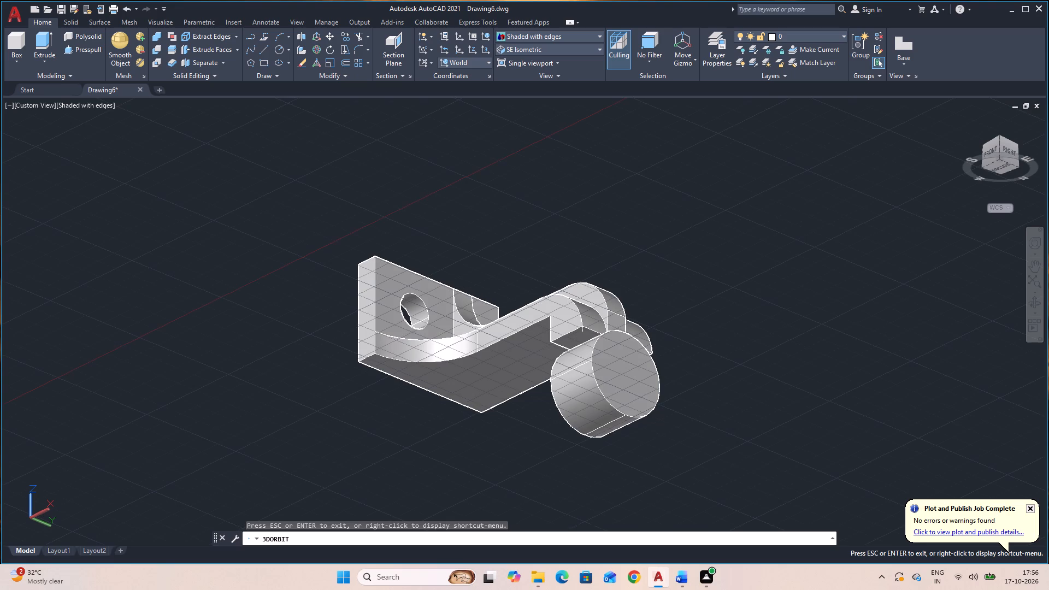
key(Escape)
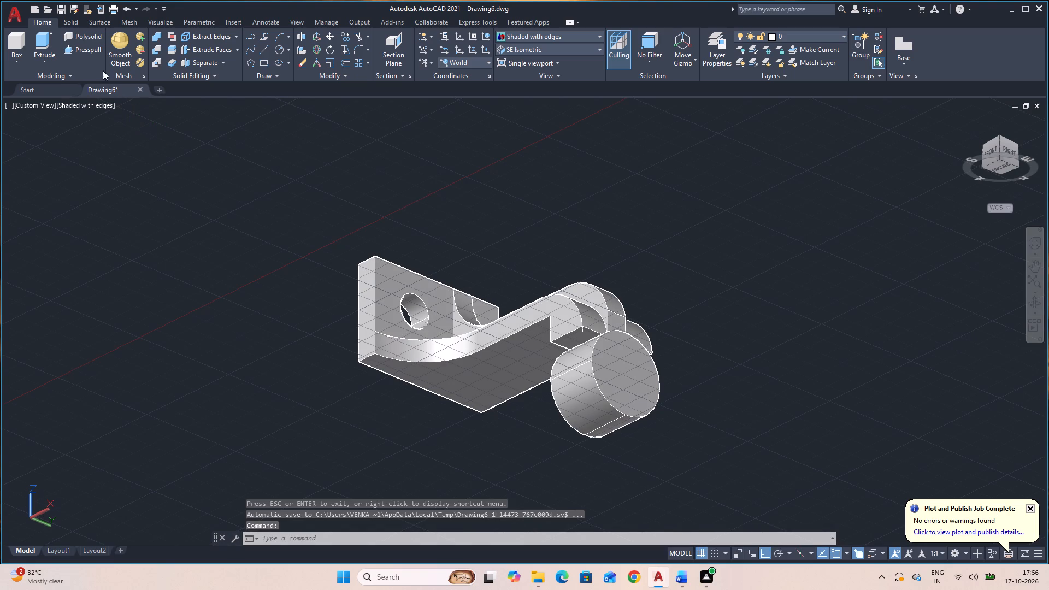
click(92, 45)
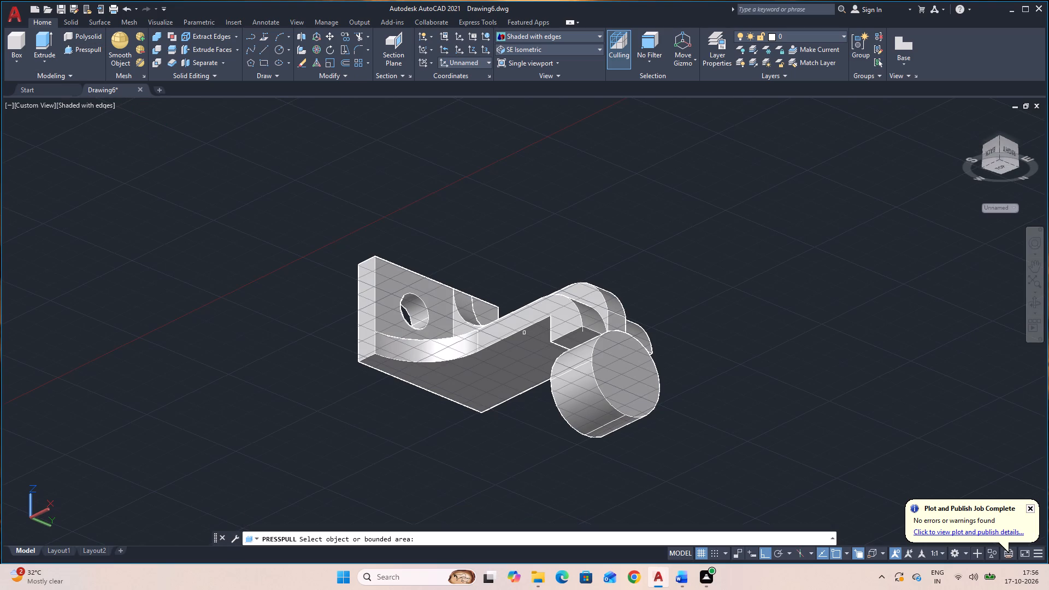
click(582, 339)
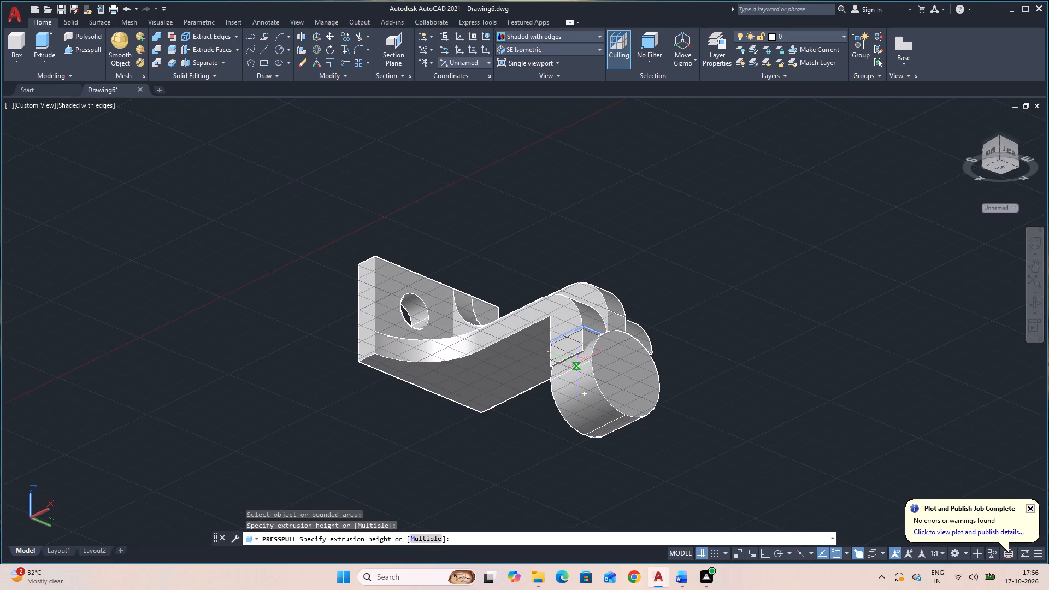
click(582, 374)
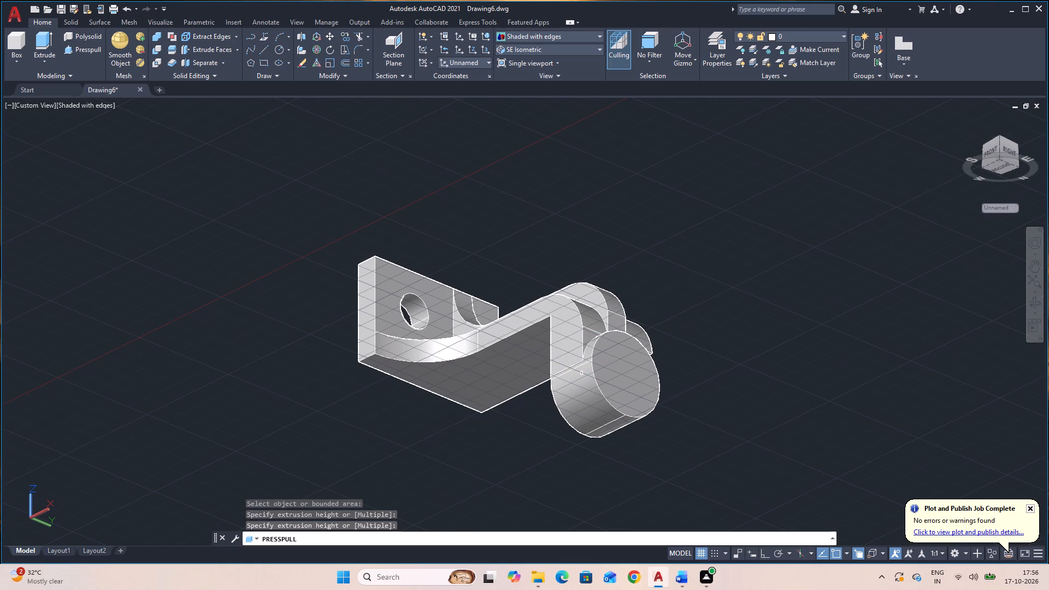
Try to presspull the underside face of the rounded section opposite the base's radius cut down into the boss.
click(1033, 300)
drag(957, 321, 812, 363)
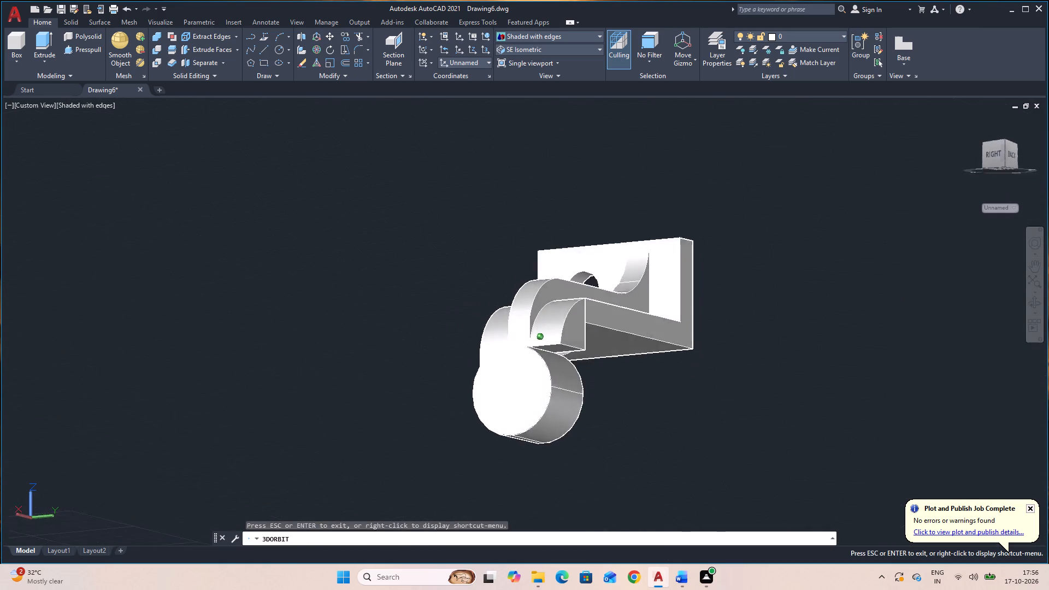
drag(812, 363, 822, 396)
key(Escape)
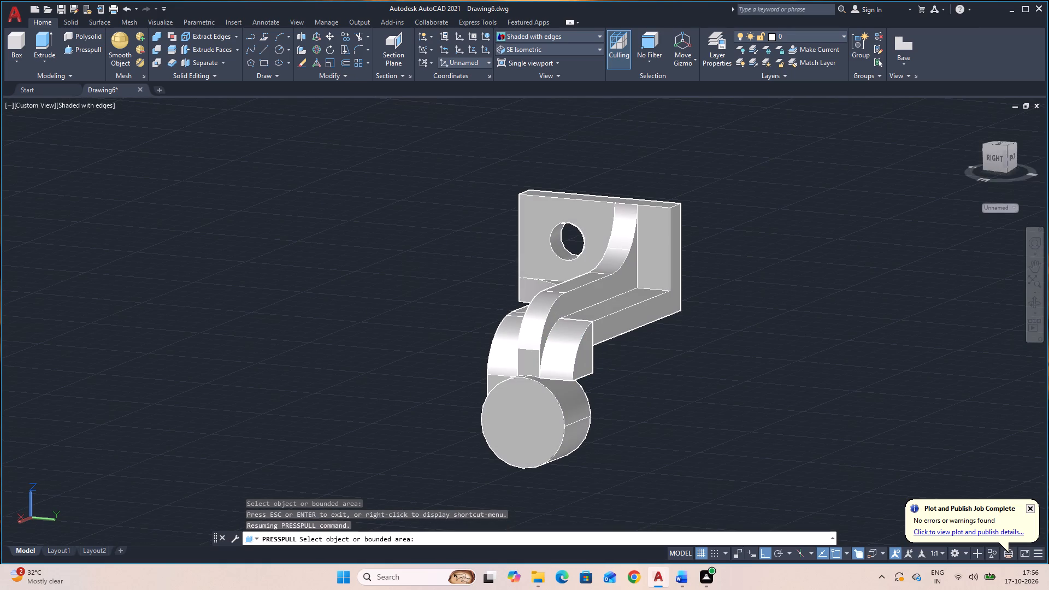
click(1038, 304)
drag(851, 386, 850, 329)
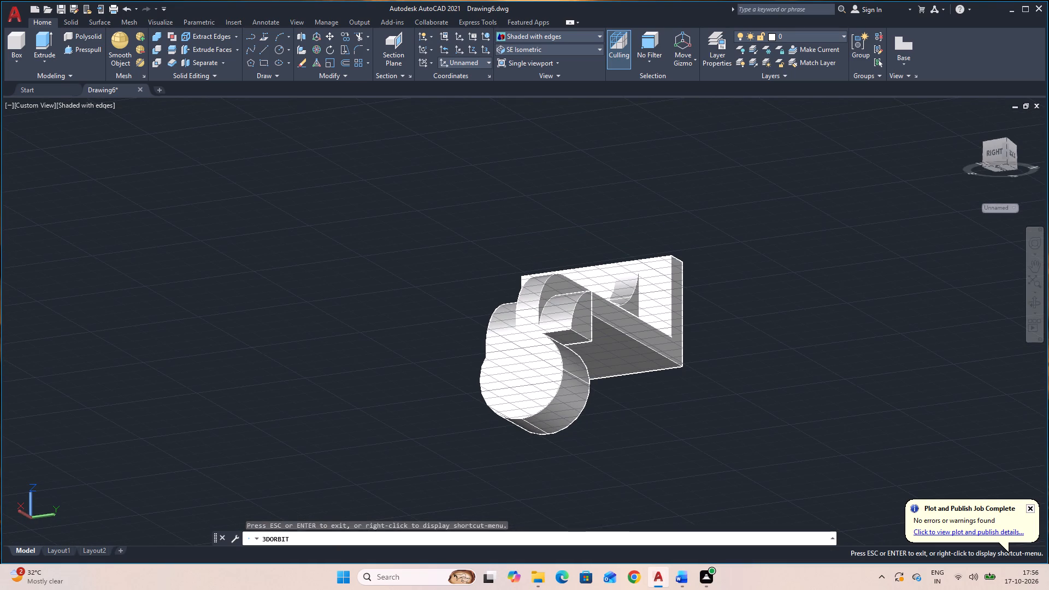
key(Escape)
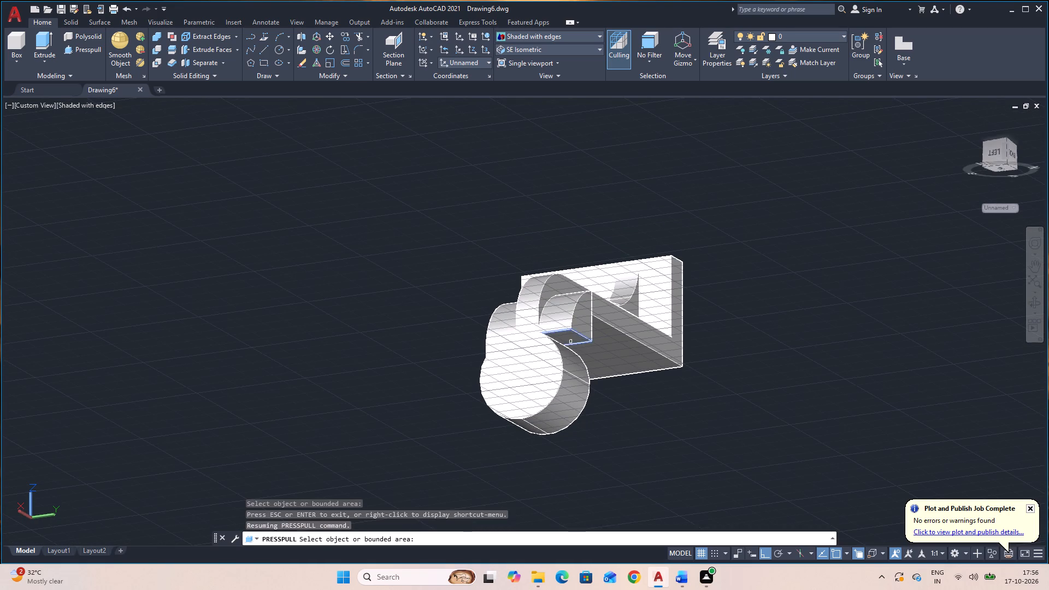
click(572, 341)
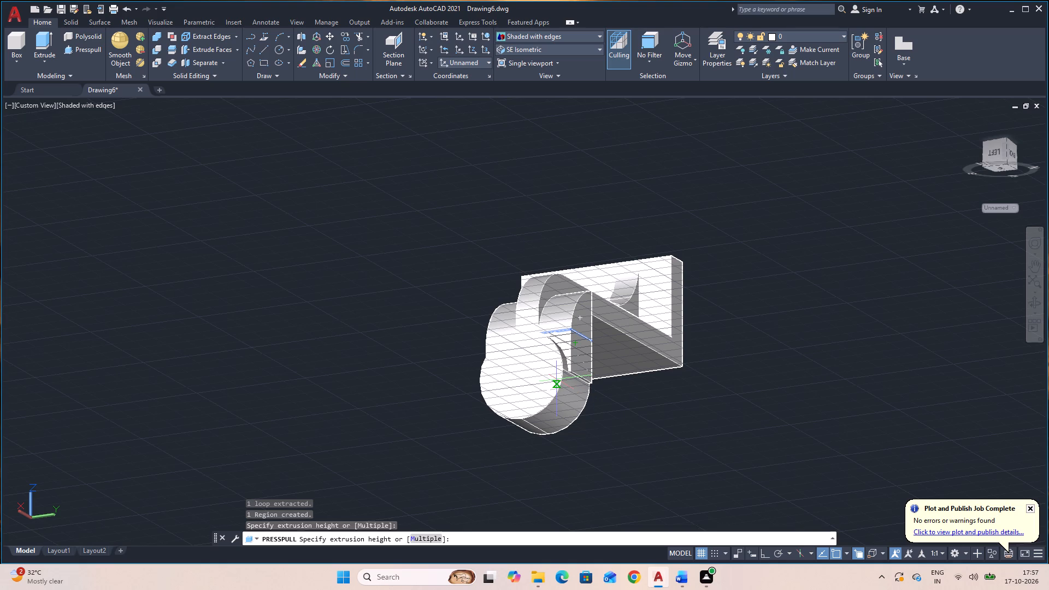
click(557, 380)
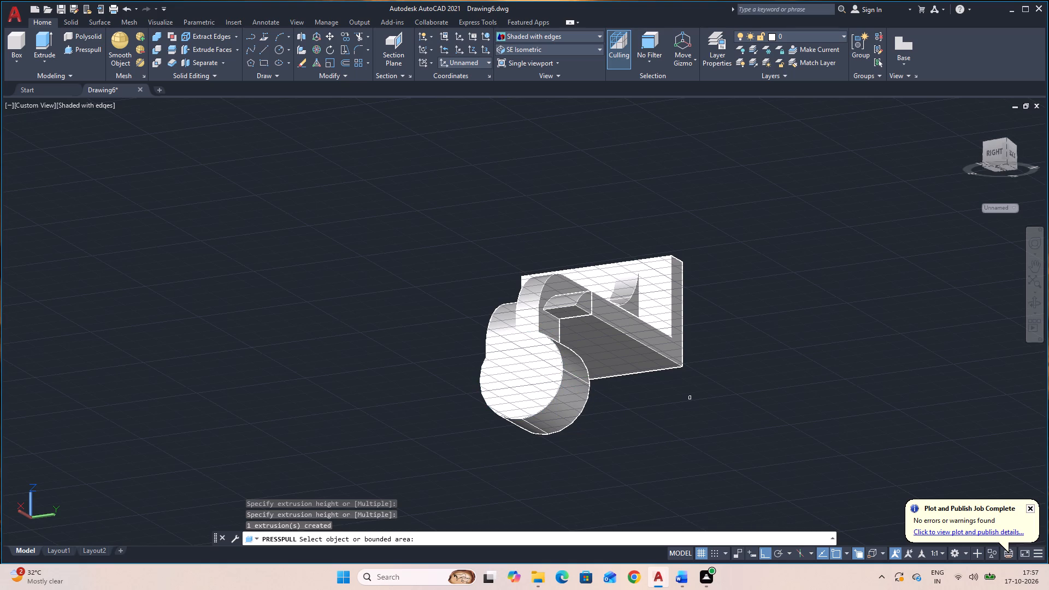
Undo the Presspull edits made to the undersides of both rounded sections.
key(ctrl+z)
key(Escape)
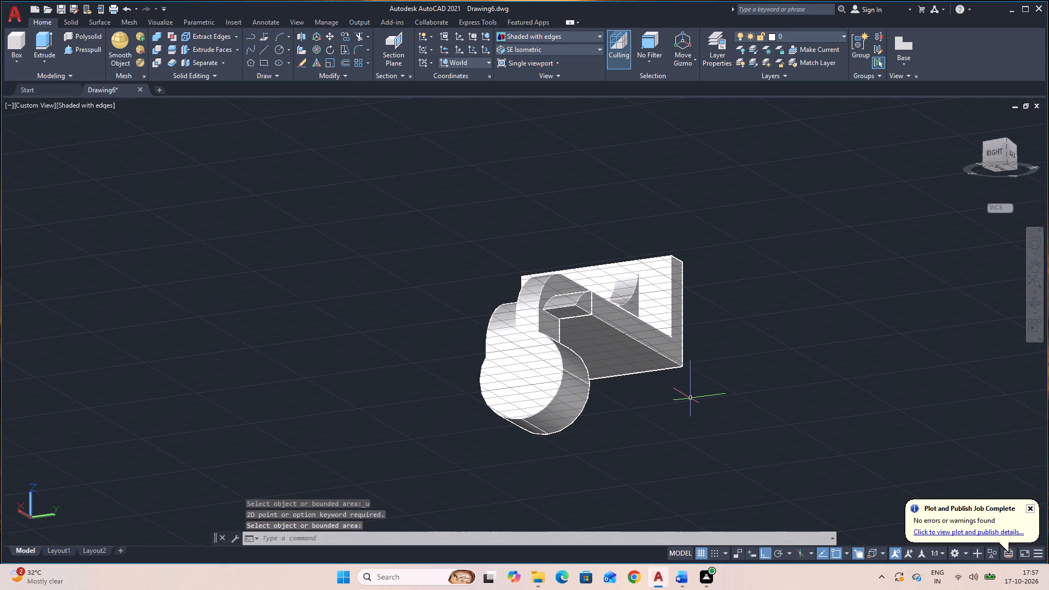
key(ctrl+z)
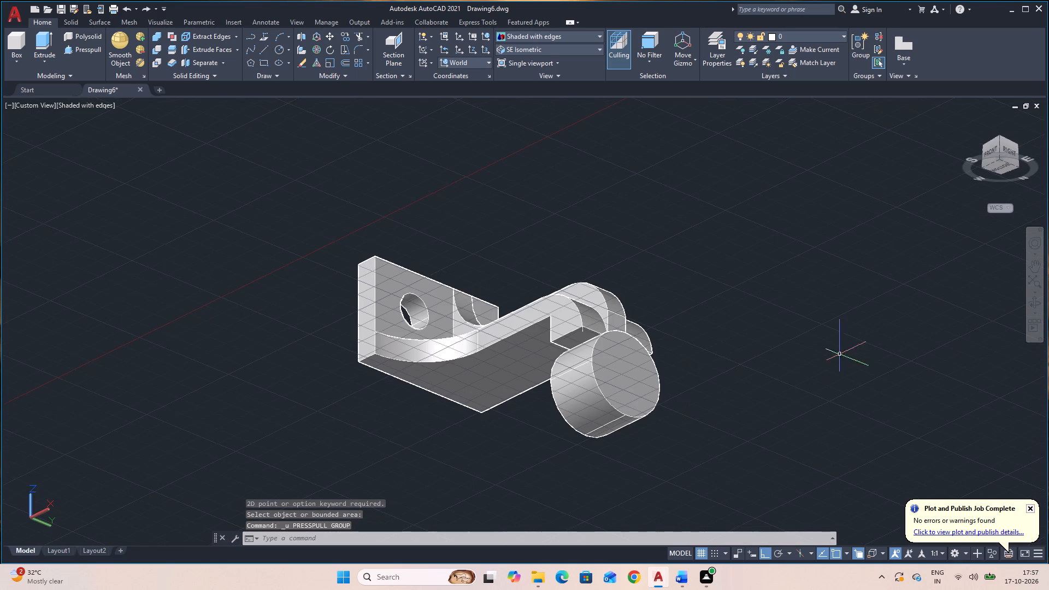
Presspull the underside face of the rounded section on the base's radius-cut side down into the boss.
click(91, 48)
click(1034, 308)
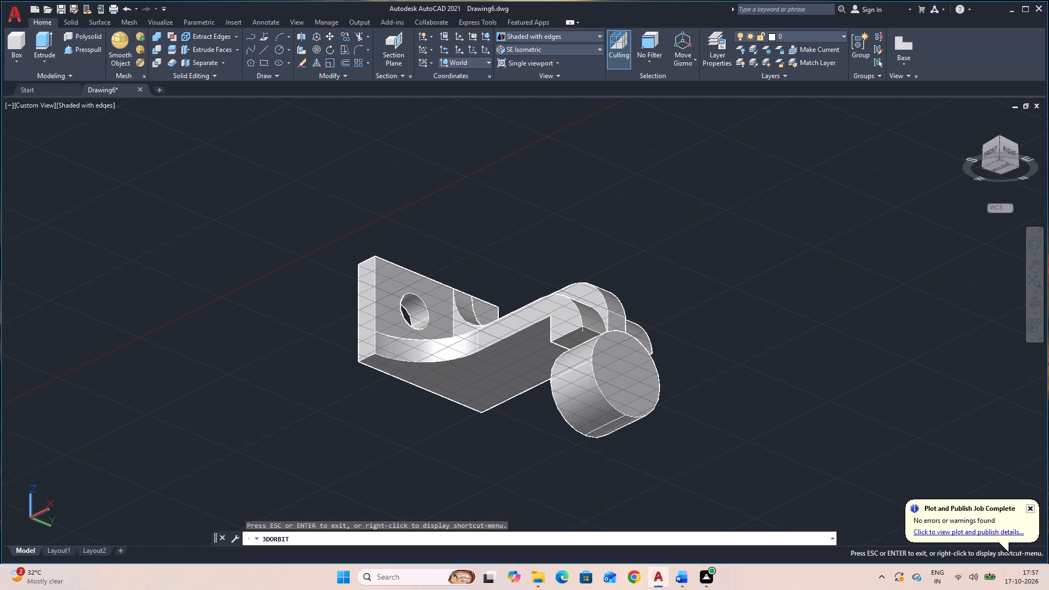
key(Escape)
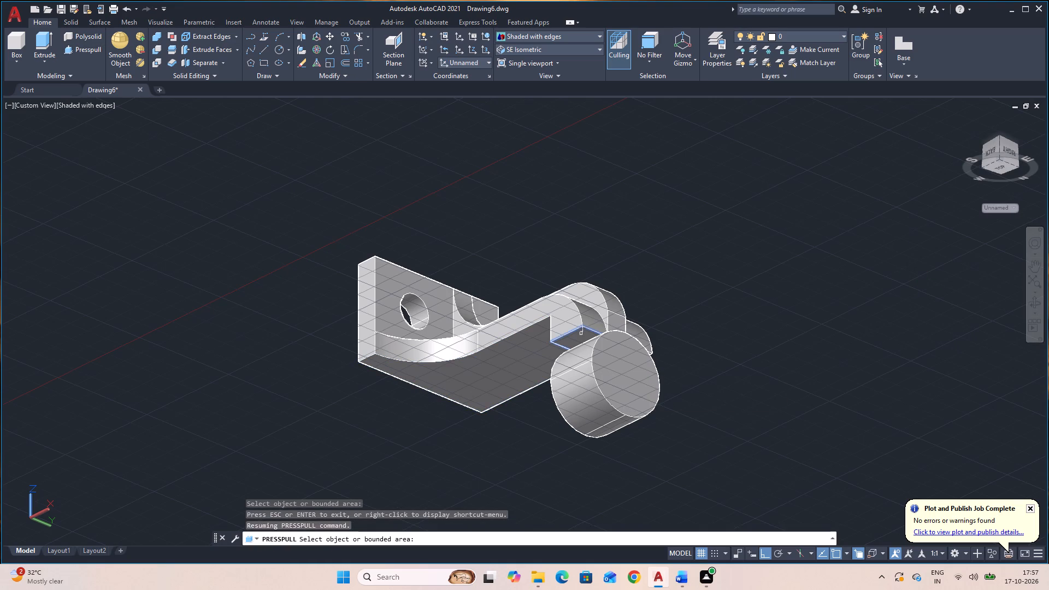
click(585, 335)
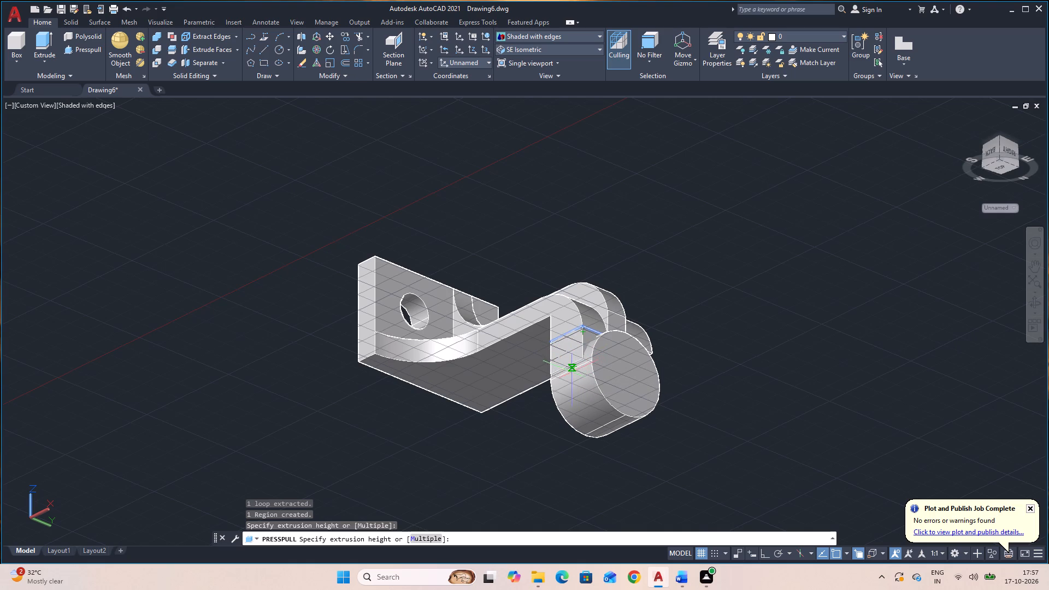
click(572, 377)
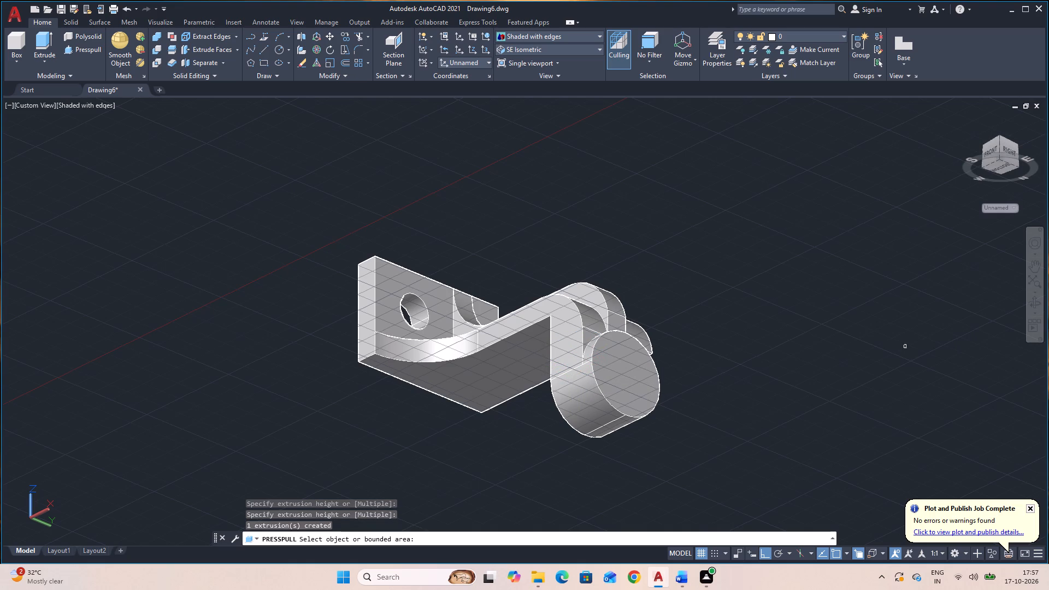
Presspull the underside face of the rounded section opposite the radius cut down along the side of the boss.
click(1036, 303)
drag(924, 335, 834, 348)
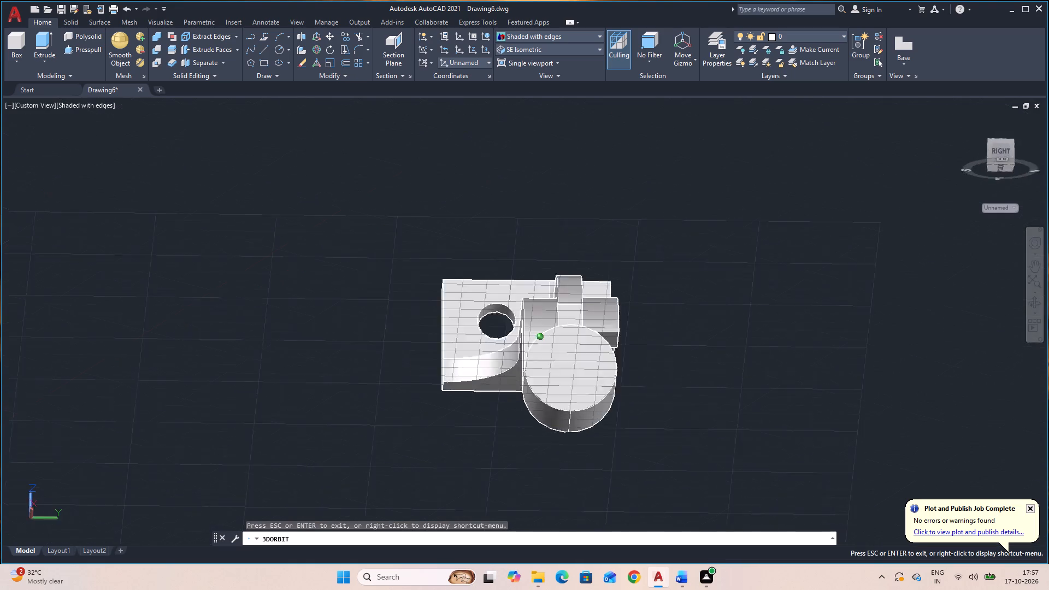
drag(834, 348, 750, 364)
key(Escape)
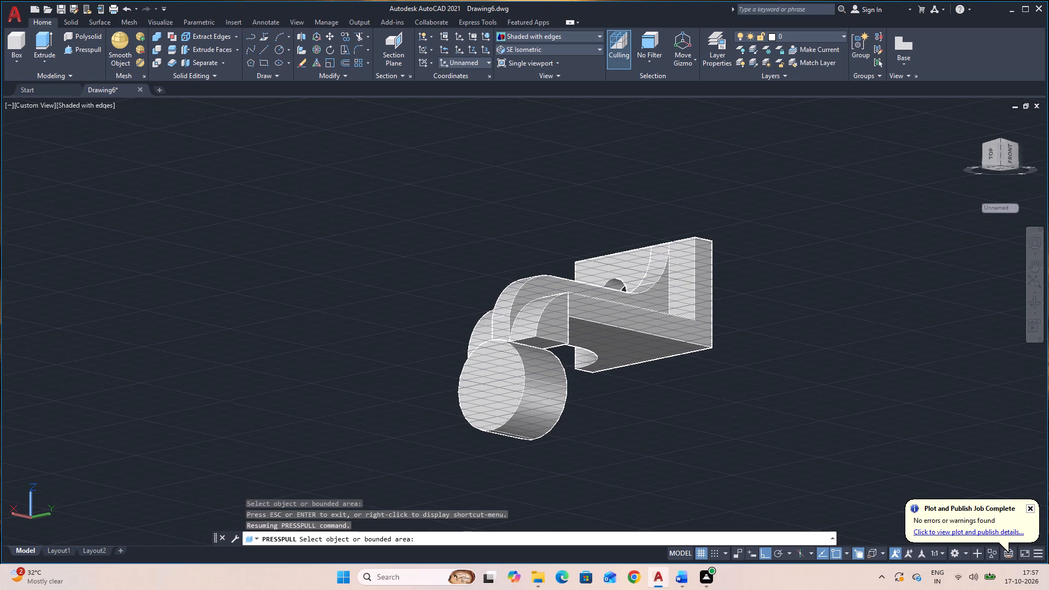
click(545, 340)
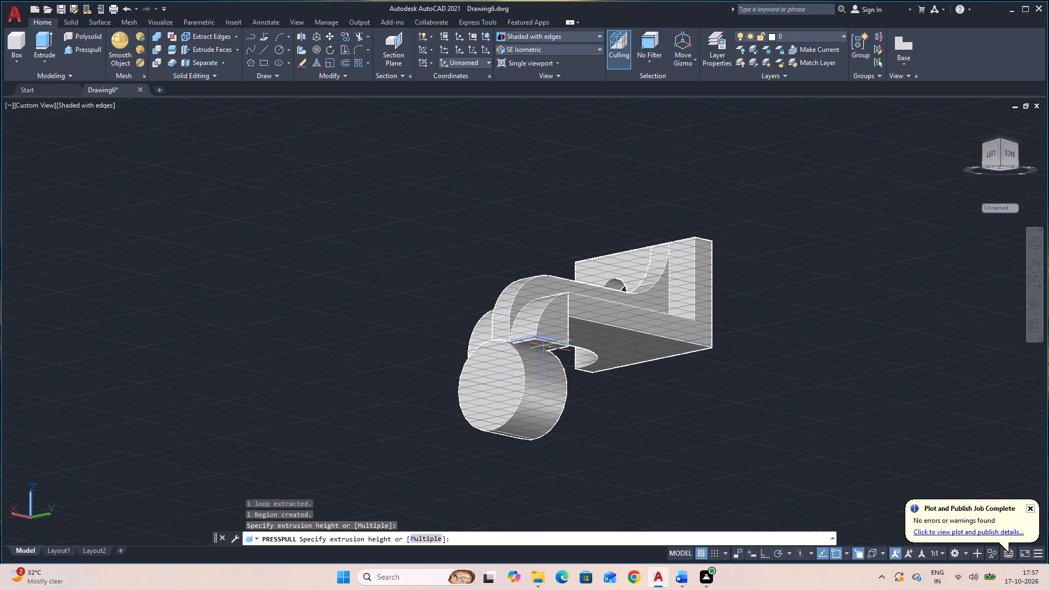
click(529, 389)
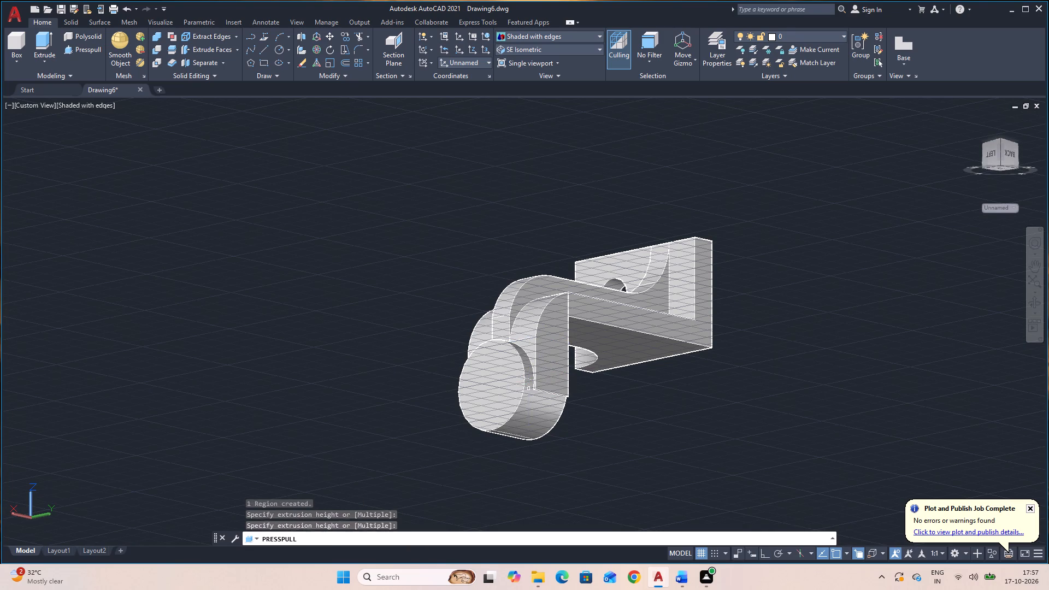
key(Escape)
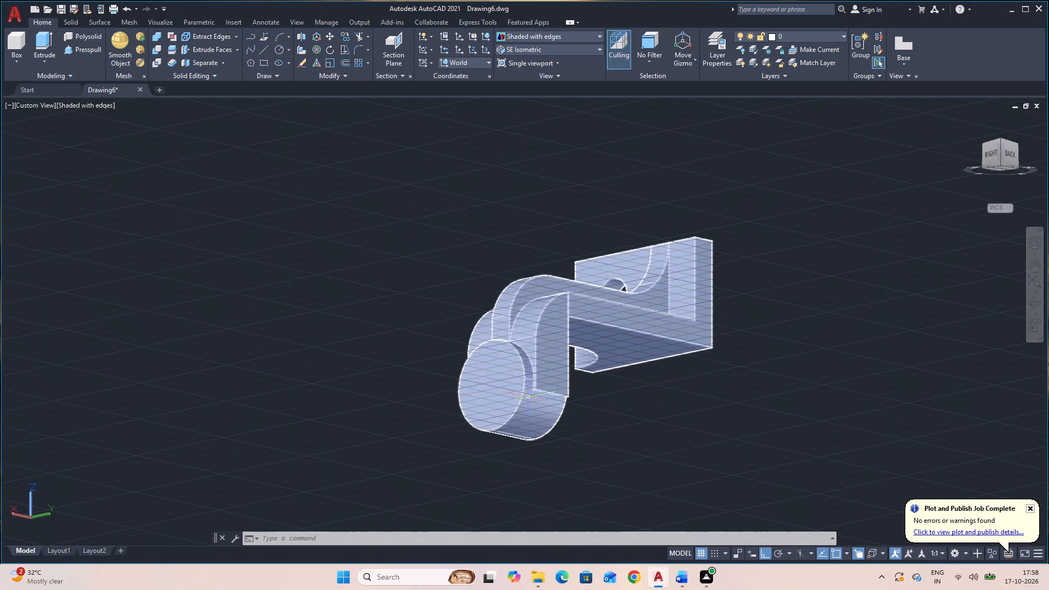
key(Escape)
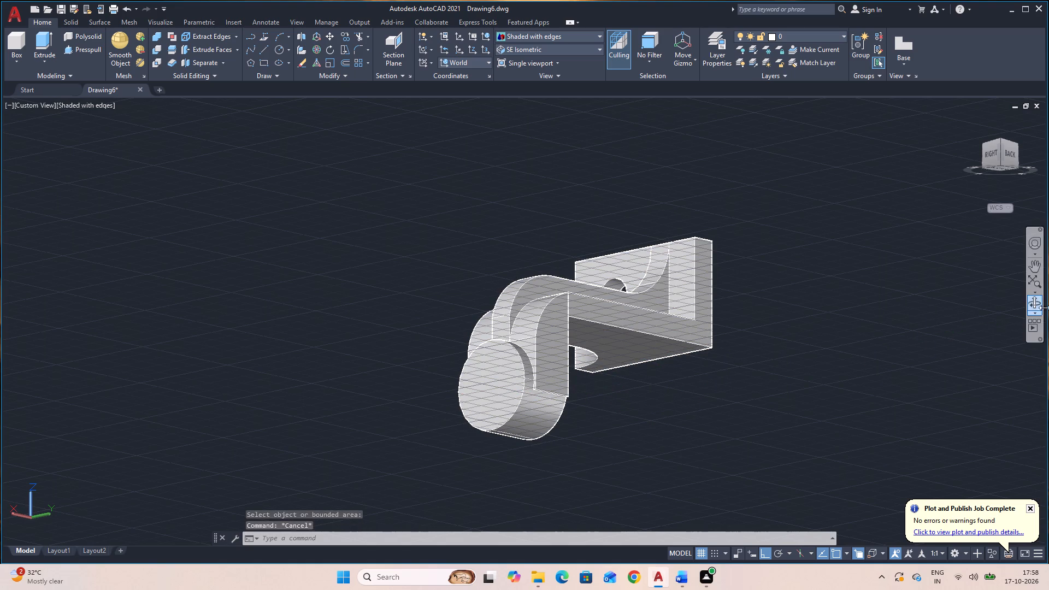
Examine the bracket from the boss end, obliquely and from above, checking how both extended rounded sections meet the boss.
click(1028, 305)
drag(765, 380, 848, 426)
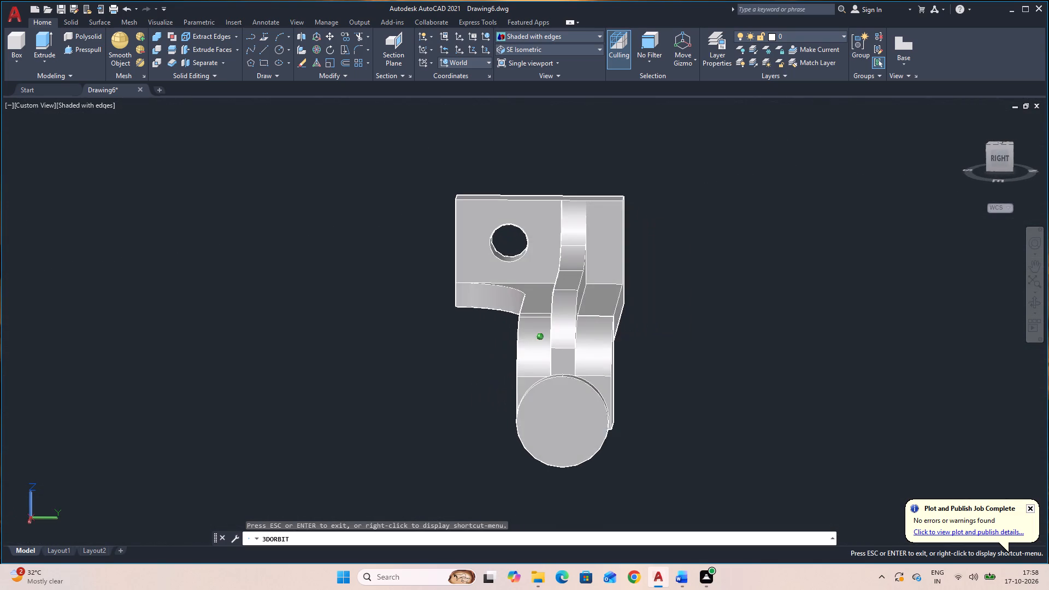
drag(848, 426, 846, 408)
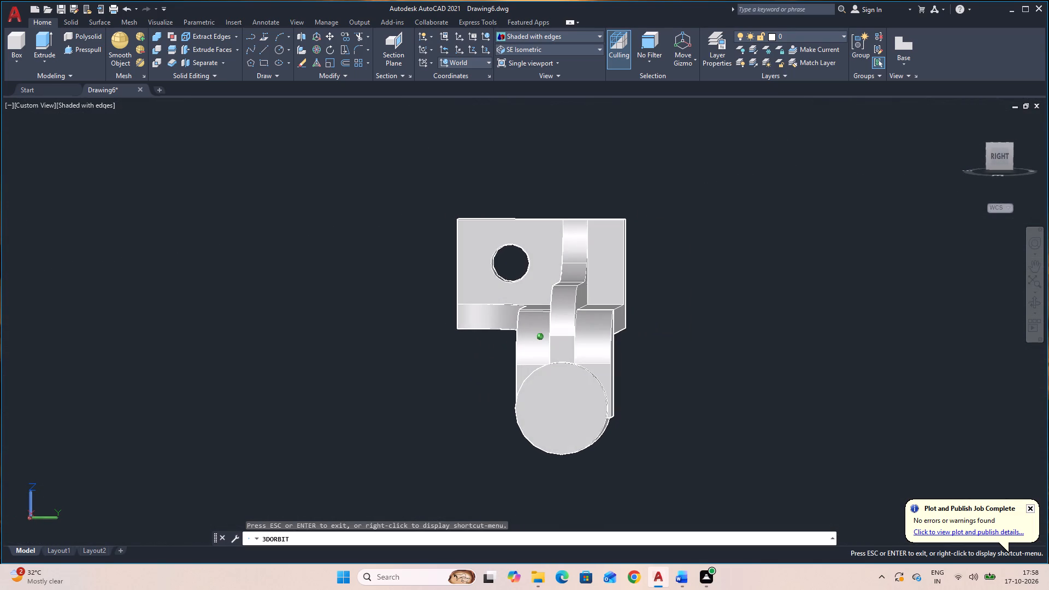
drag(846, 408, 859, 414)
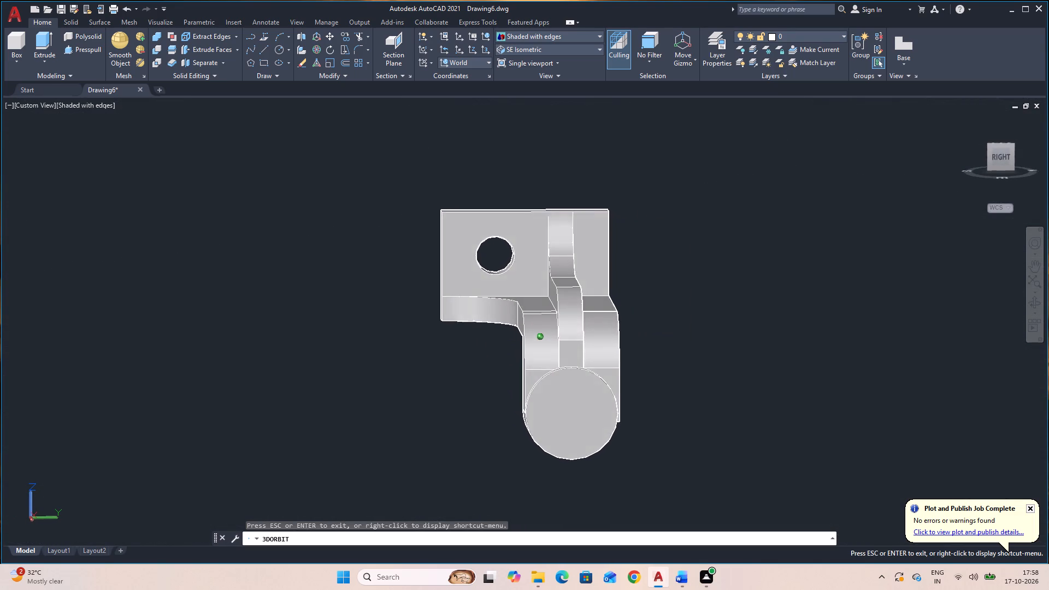
drag(859, 414, 804, 418)
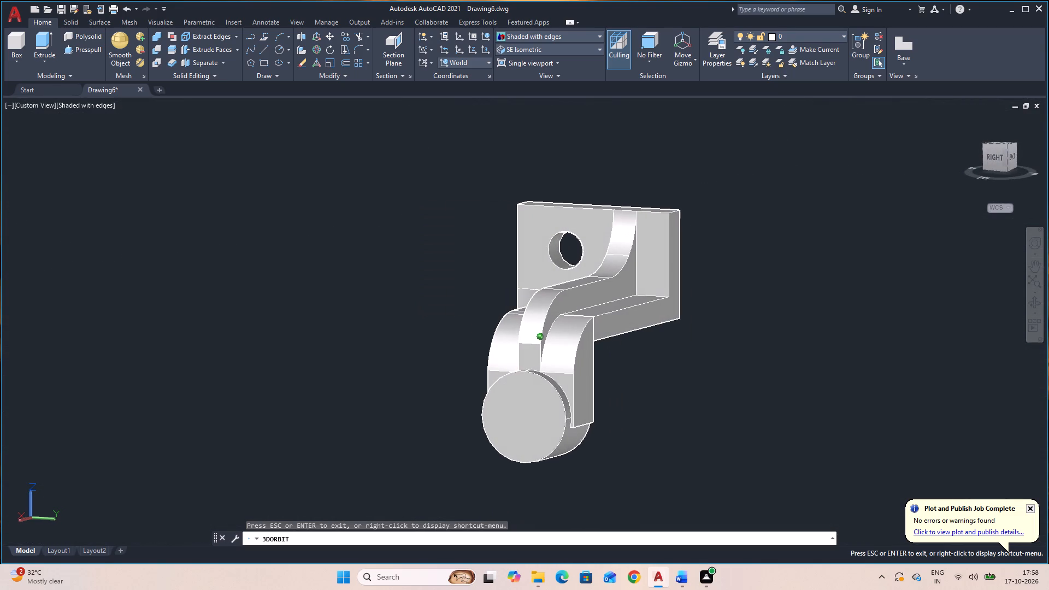
drag(804, 418, 851, 476)
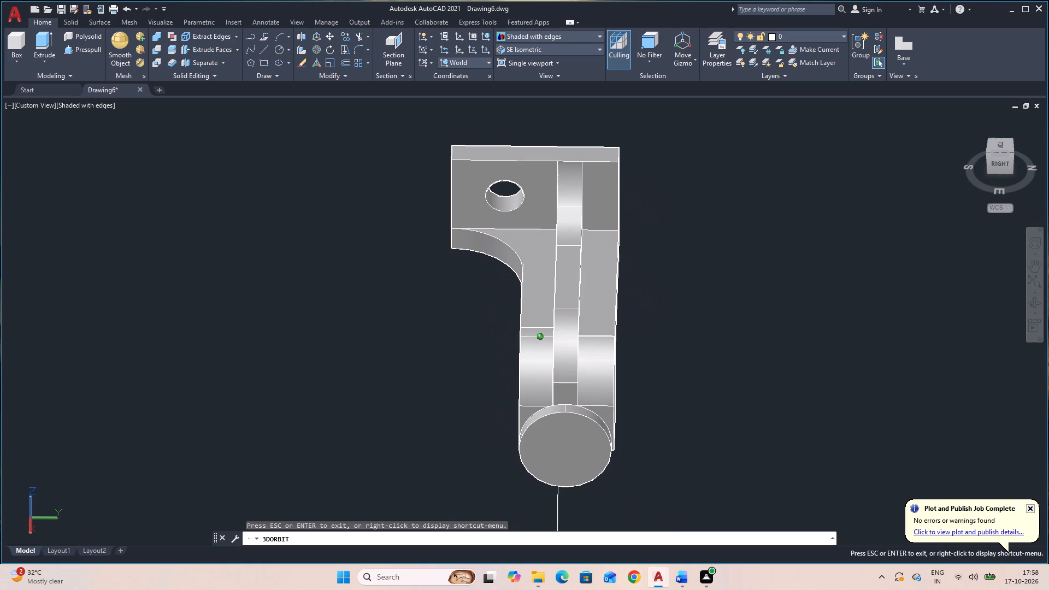
drag(851, 476, 822, 466)
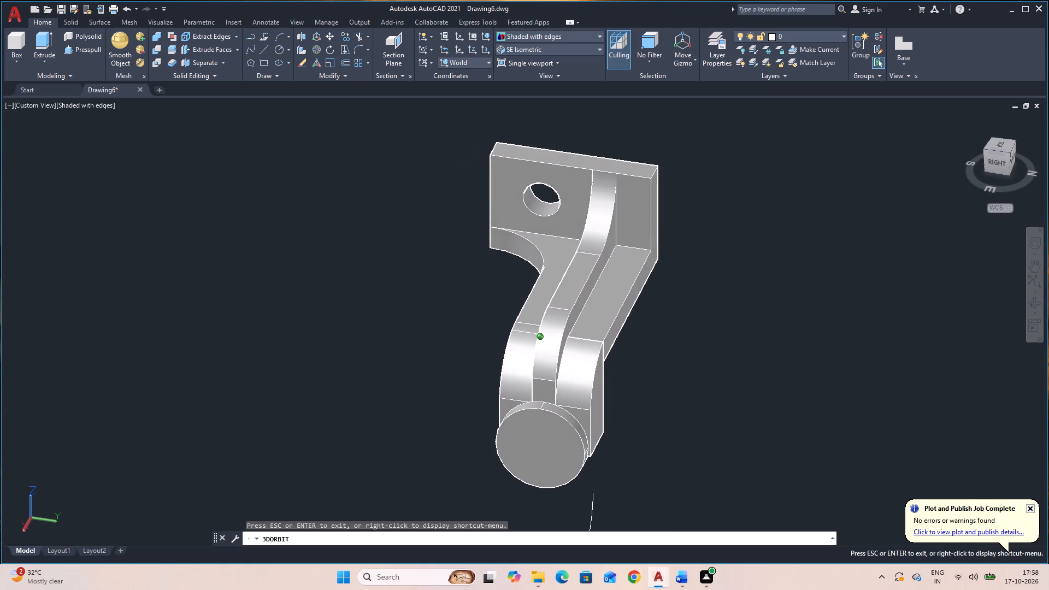
drag(822, 466, 846, 432)
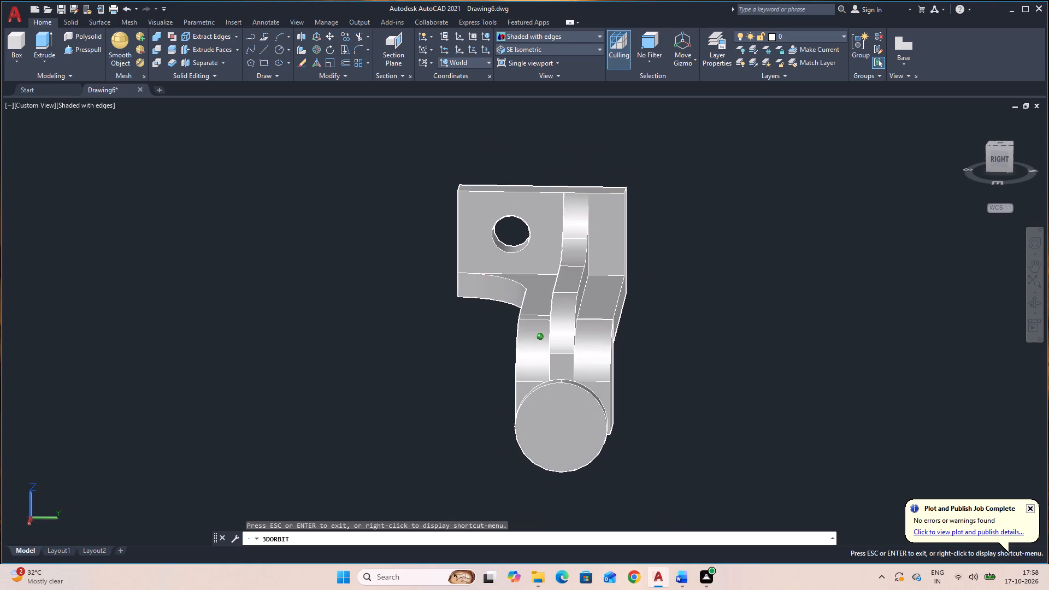
drag(846, 432, 848, 432)
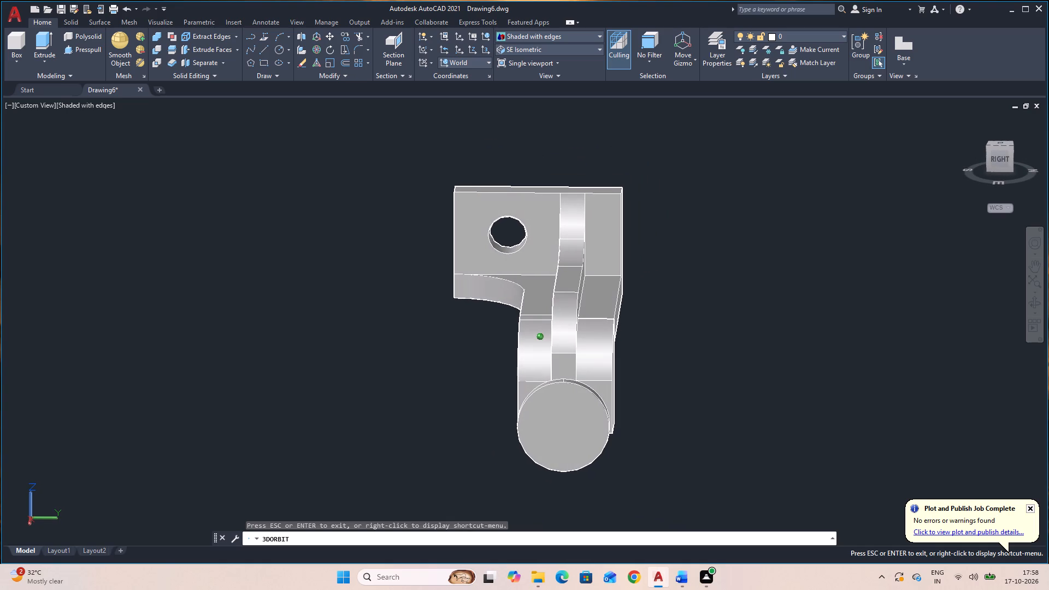
drag(848, 432, 857, 430)
key(Escape)
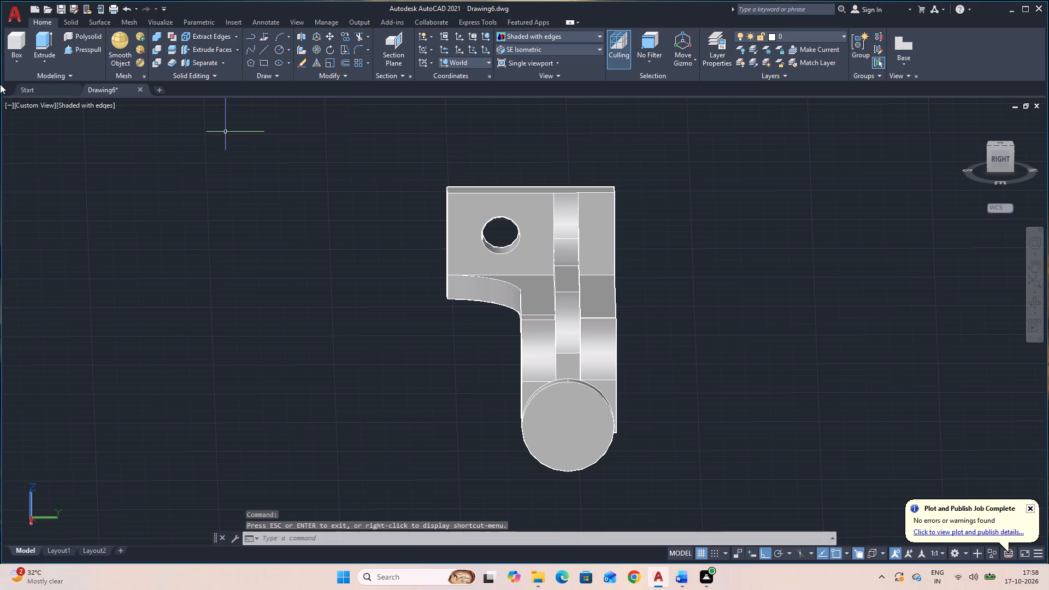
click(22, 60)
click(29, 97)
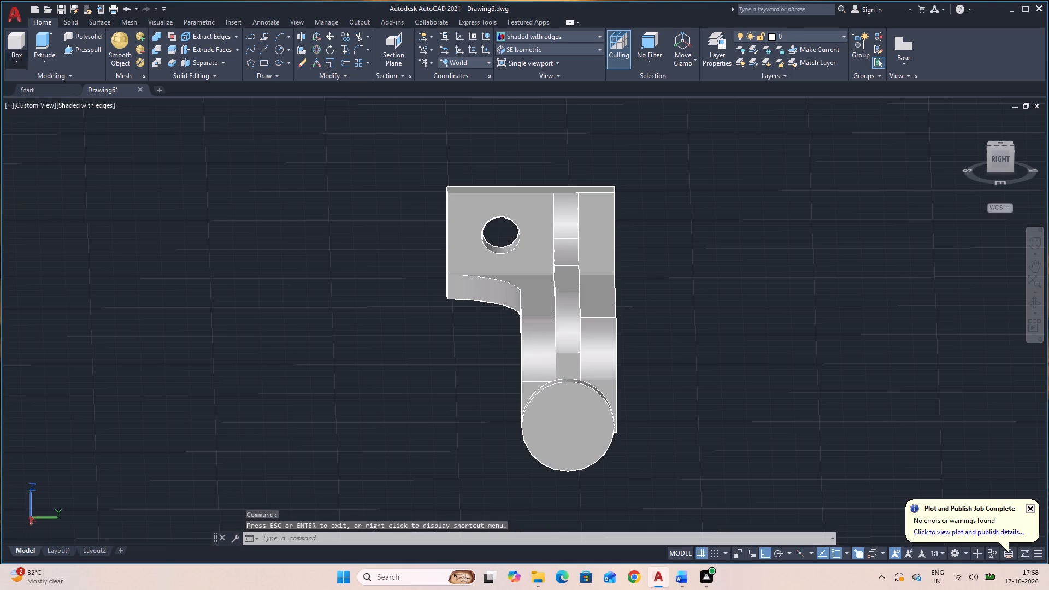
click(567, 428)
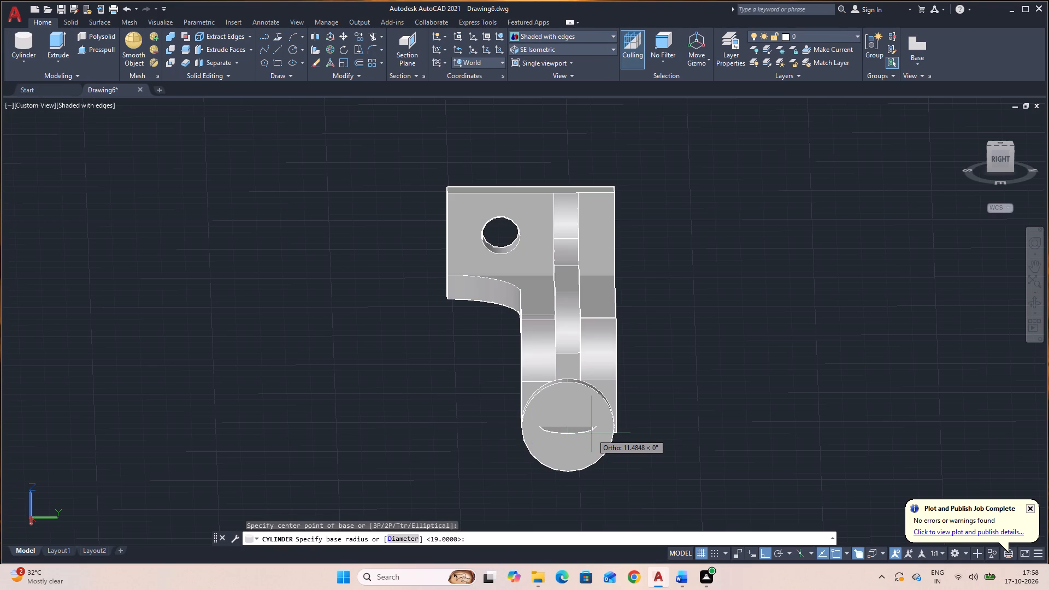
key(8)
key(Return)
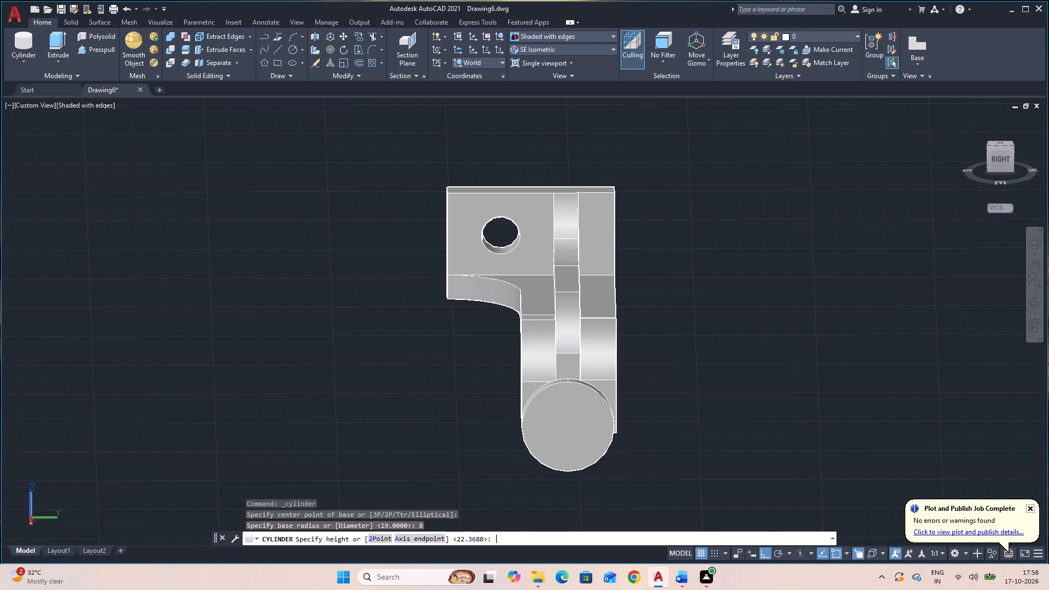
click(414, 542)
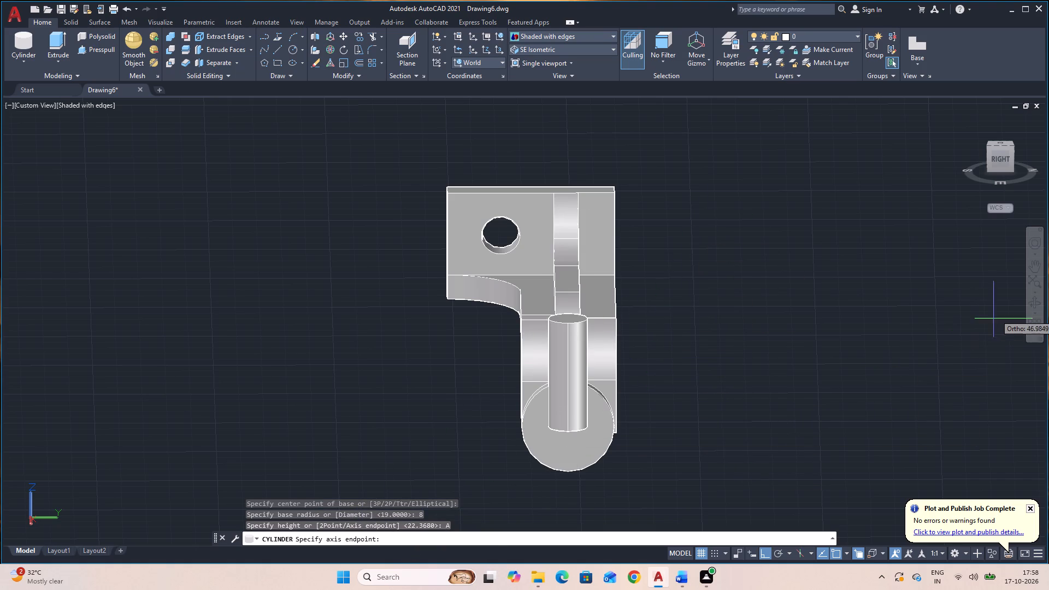
In the SE Isometric view, draw a radius-8 cylinder centred on the boss's end face, its axis running 25 back through the boss.
click(526, 43)
click(545, 46)
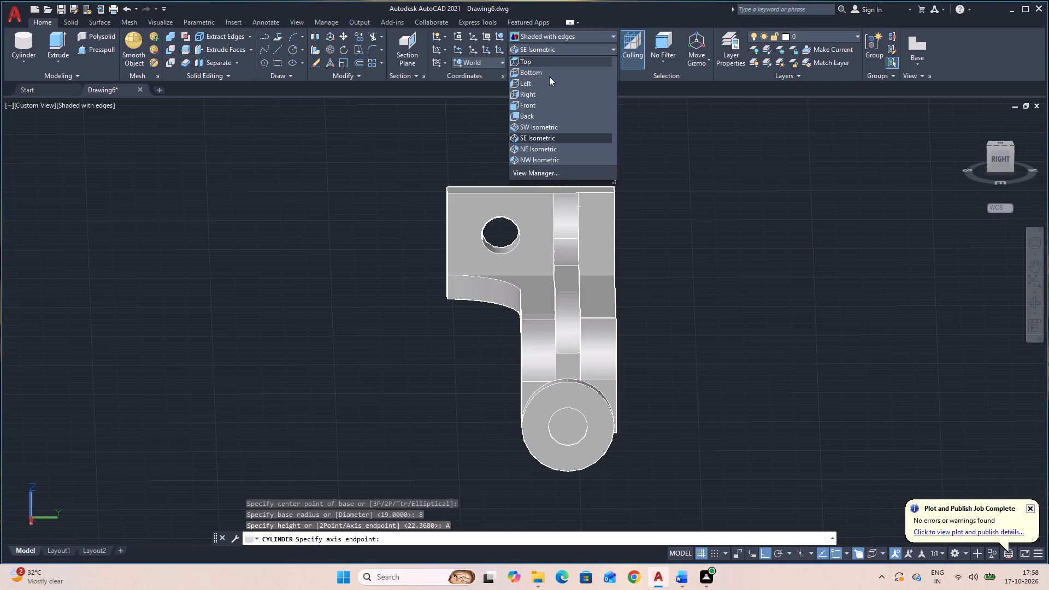
click(550, 134)
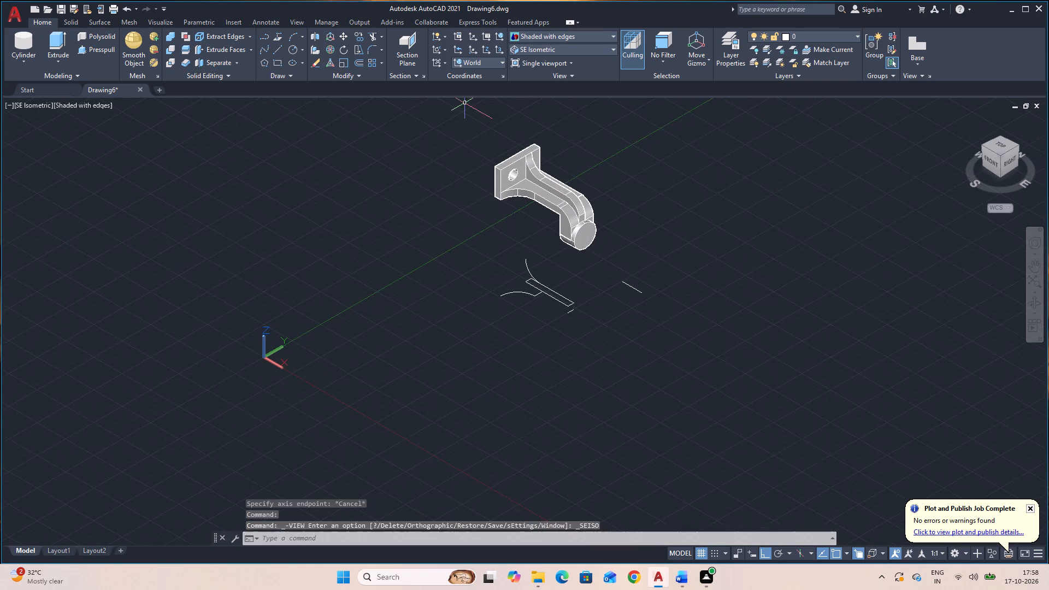
scroll(571, 247, up, 3)
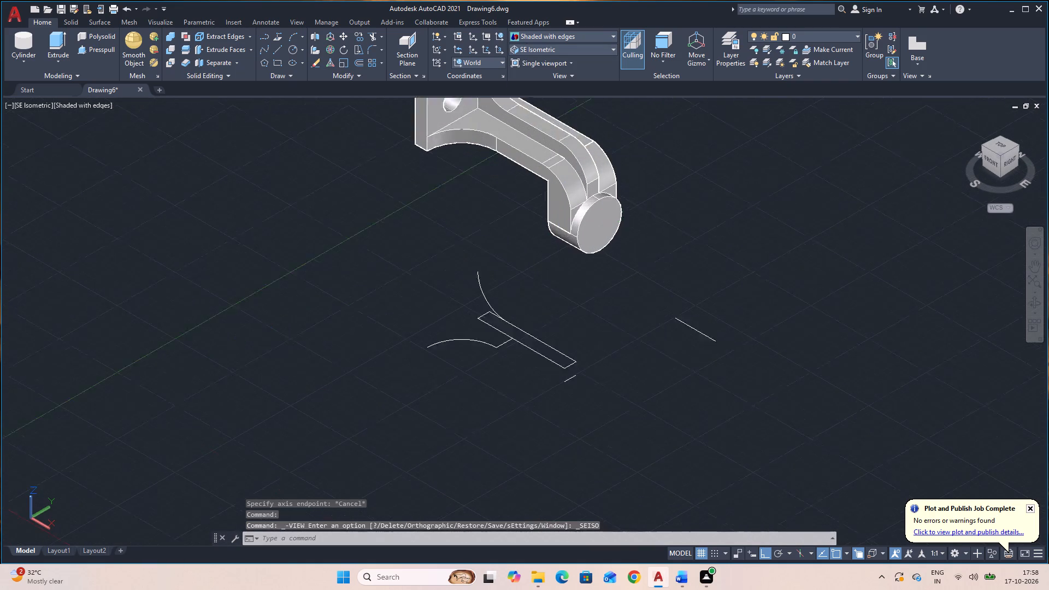
scroll(562, 246, up, 2)
middle_drag(538, 328, 355, 524)
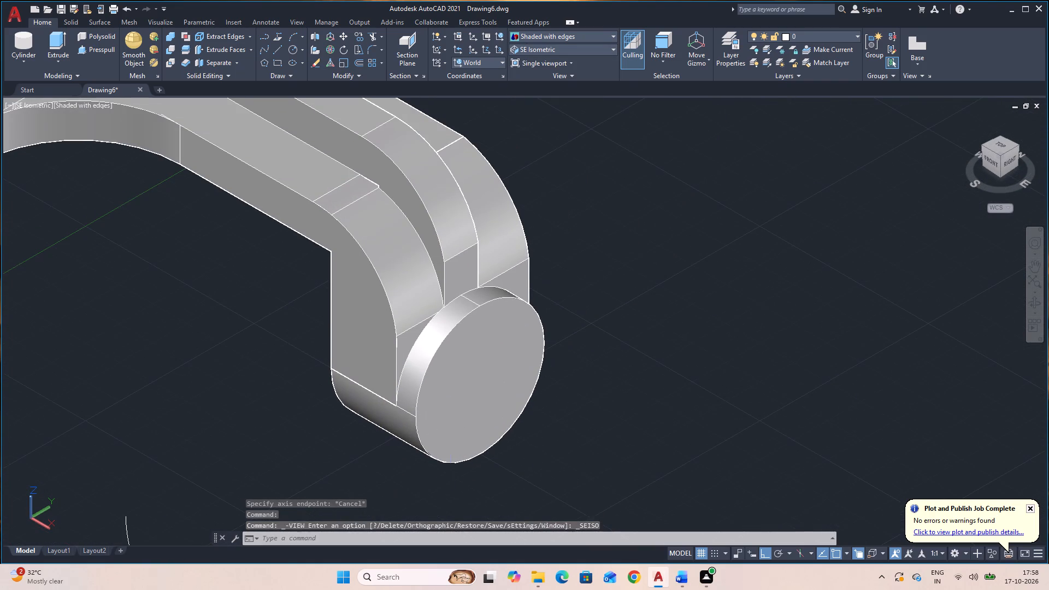
click(28, 39)
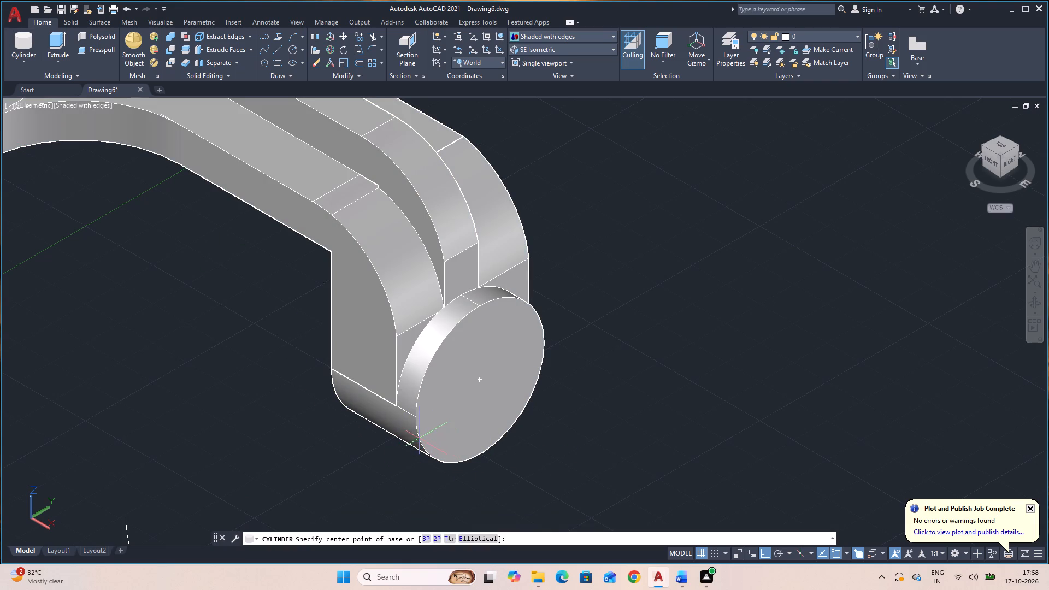
click(482, 381)
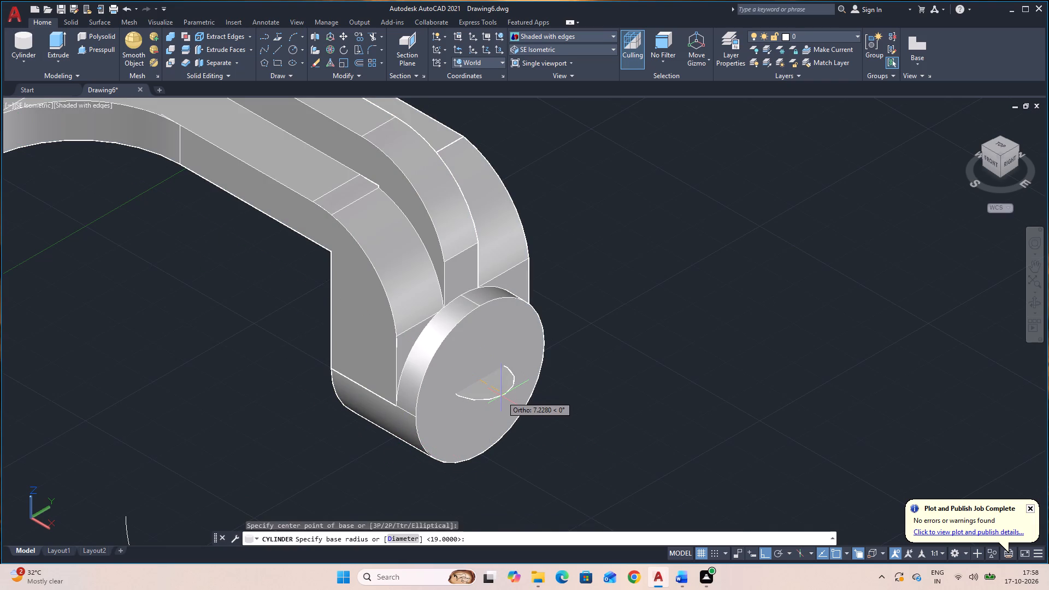
key(8)
key(Return)
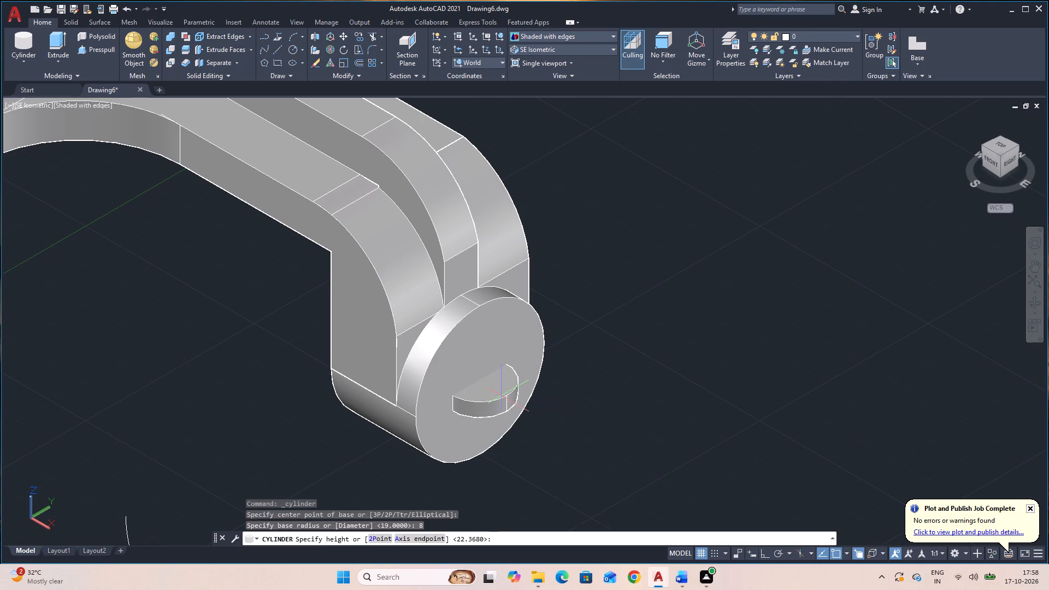
click(417, 541)
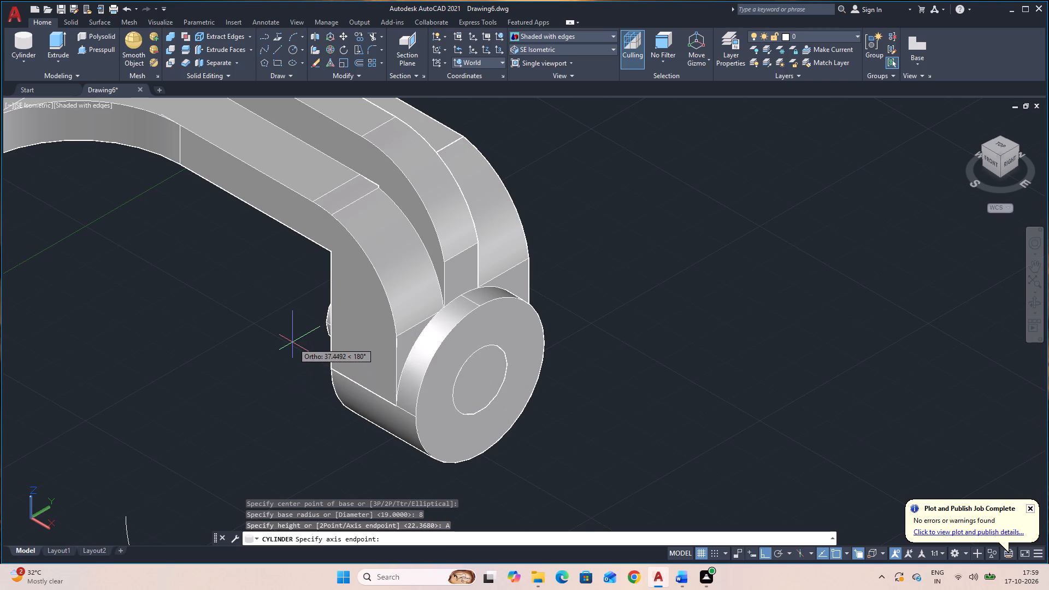
text(25)
key(Return)
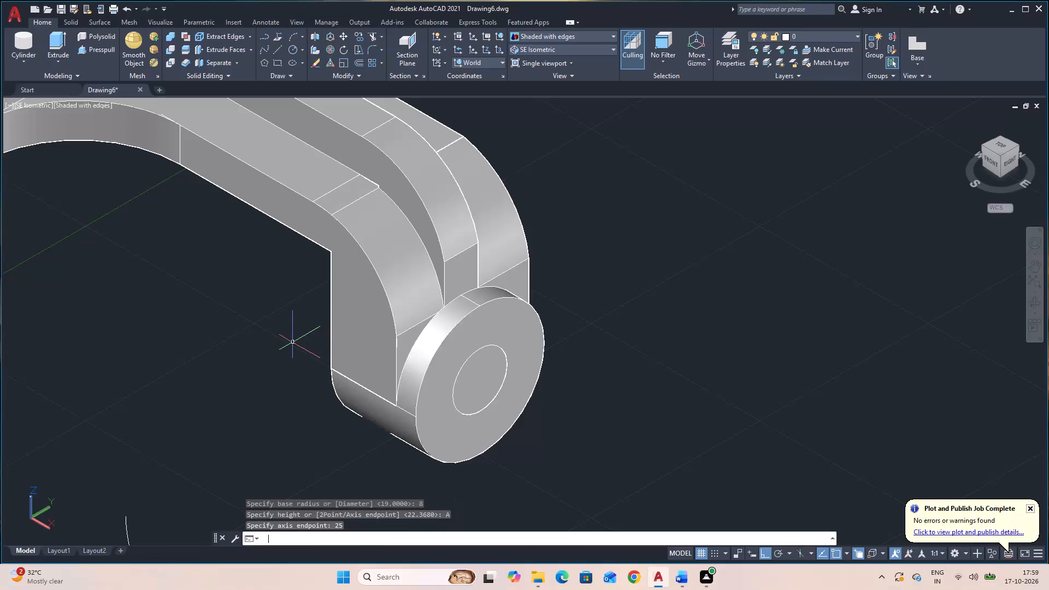
Subtract the radius-8 cylinder from the bracket solid to bore a hole through the boss.
text(SU)
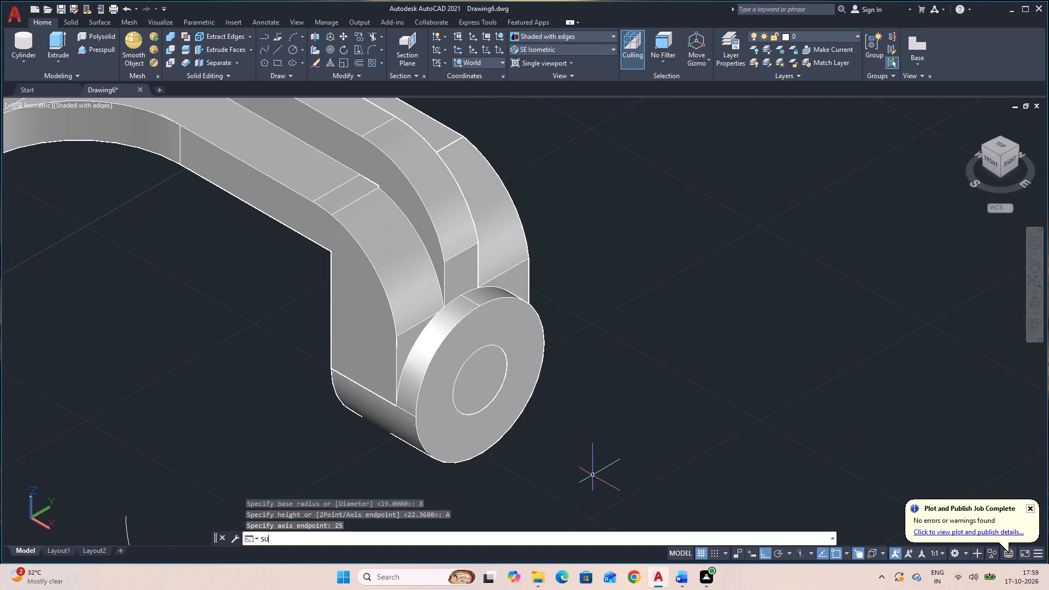
key(space)
click(422, 388)
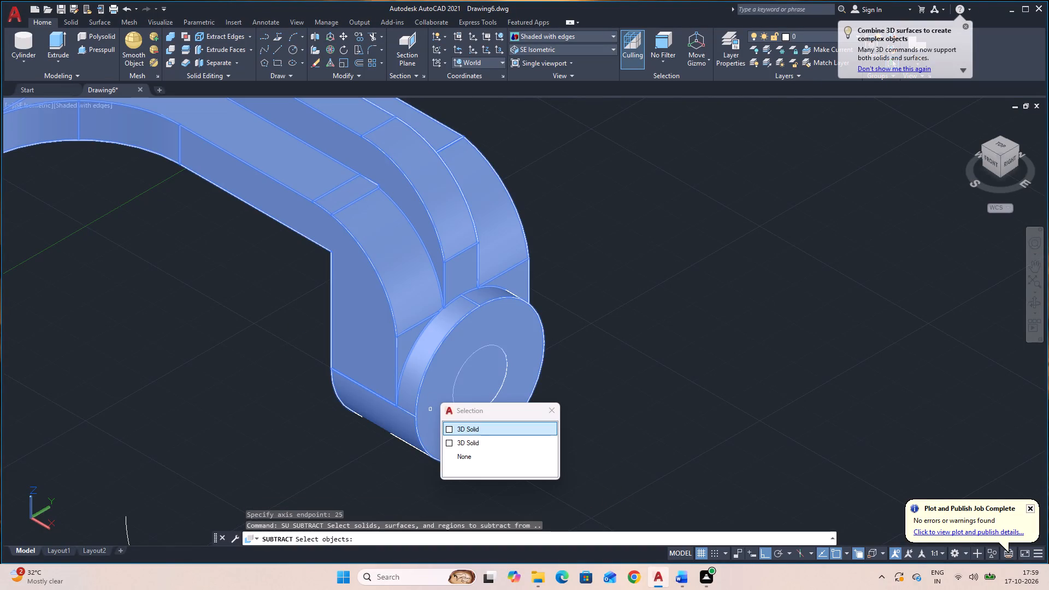
key(space)
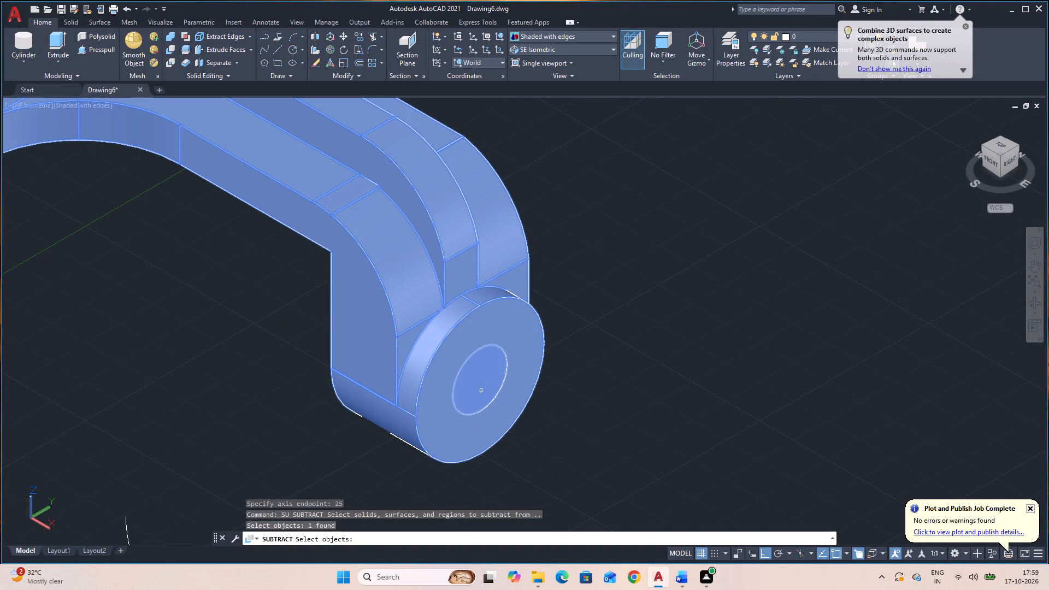
key(space)
click(463, 392)
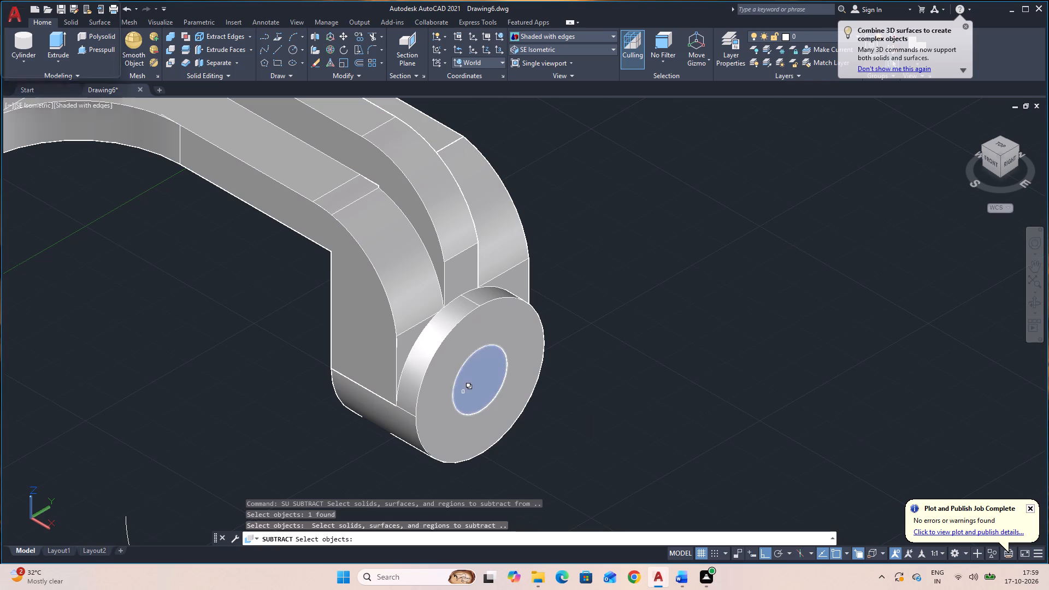
key(space)
key(space)
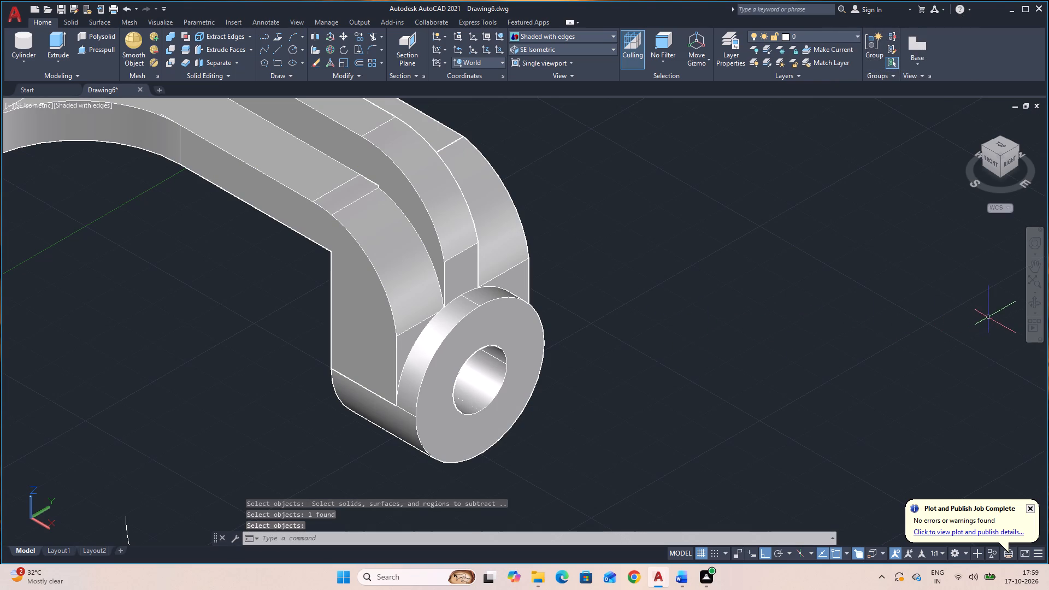
Examine the bored boss and the rest of the bracket from below, the plate side, the back and the boss end.
click(1035, 303)
drag(738, 496, 888, 402)
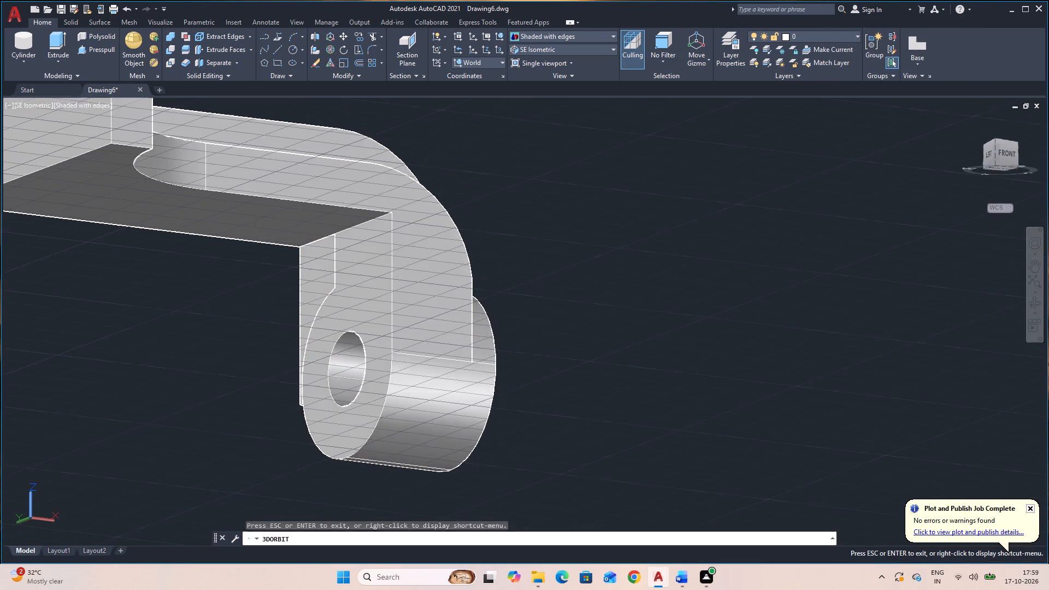
drag(682, 471, 800, 489)
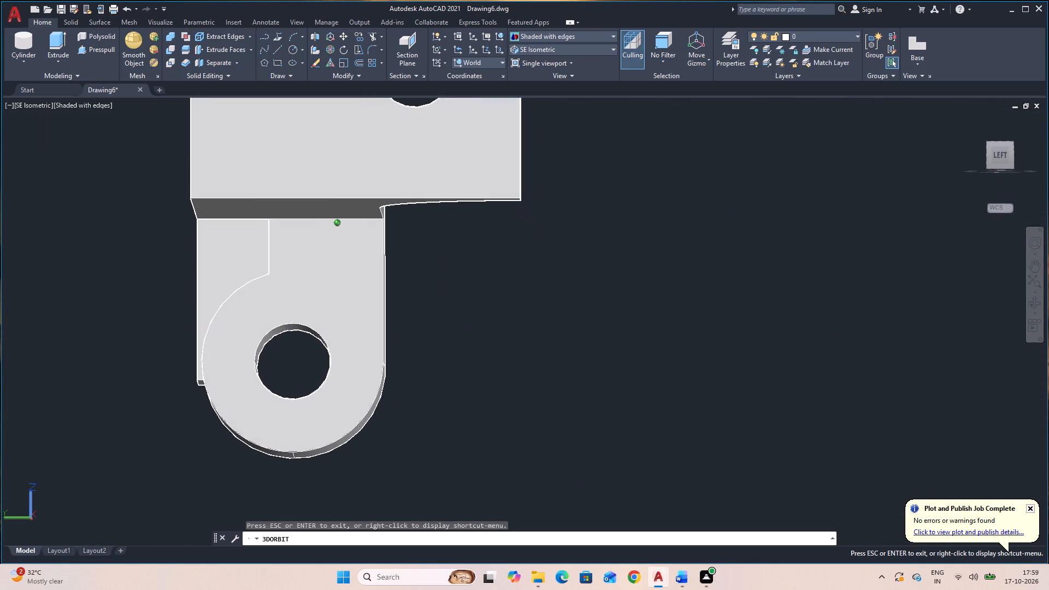
drag(800, 489, 821, 497)
drag(616, 483, 602, 486)
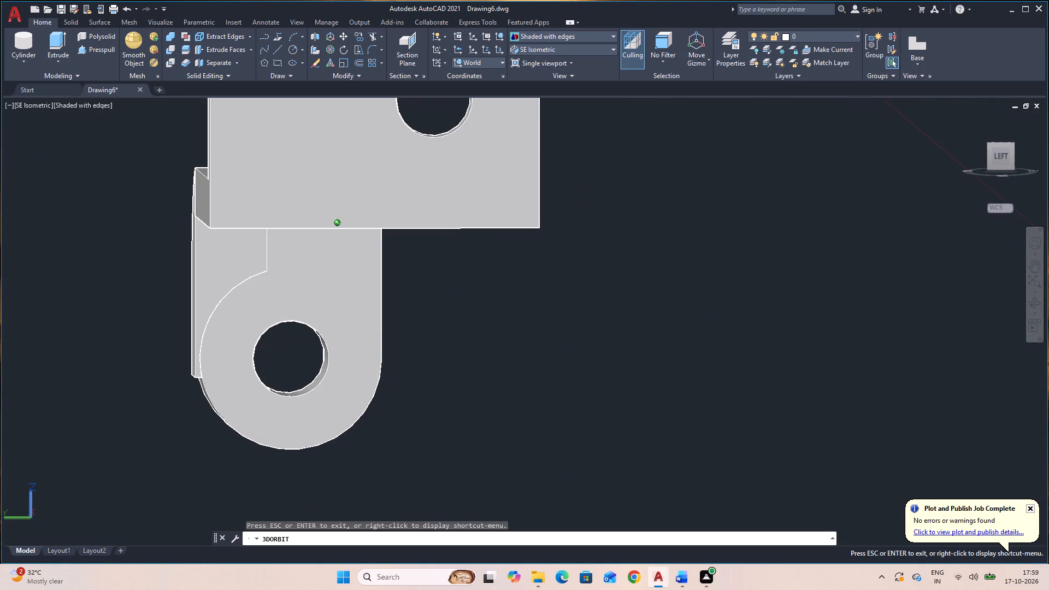
drag(602, 486, 667, 486)
drag(470, 470, 534, 470)
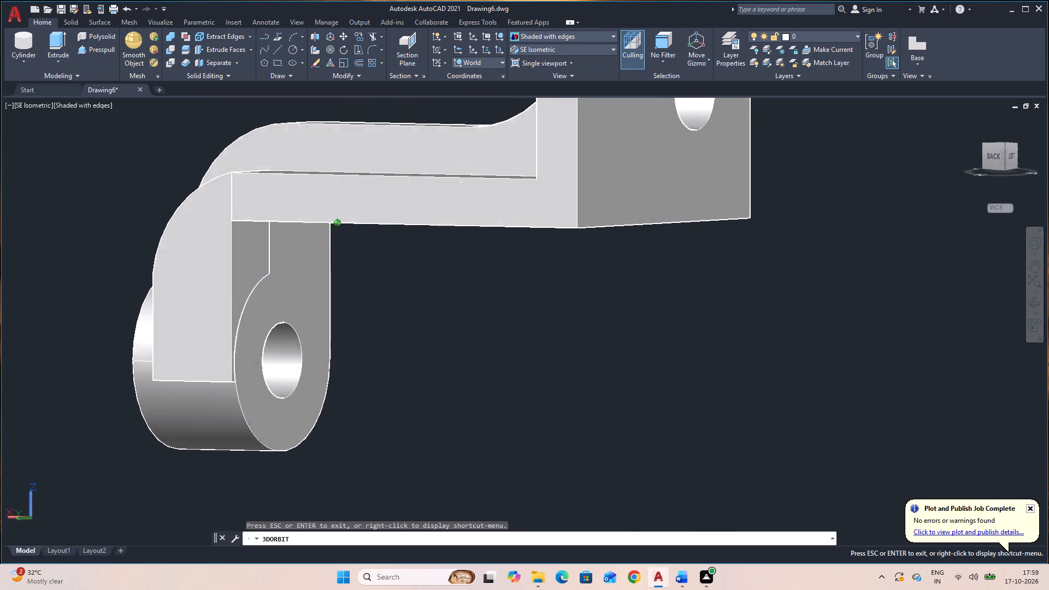
drag(534, 470, 613, 470)
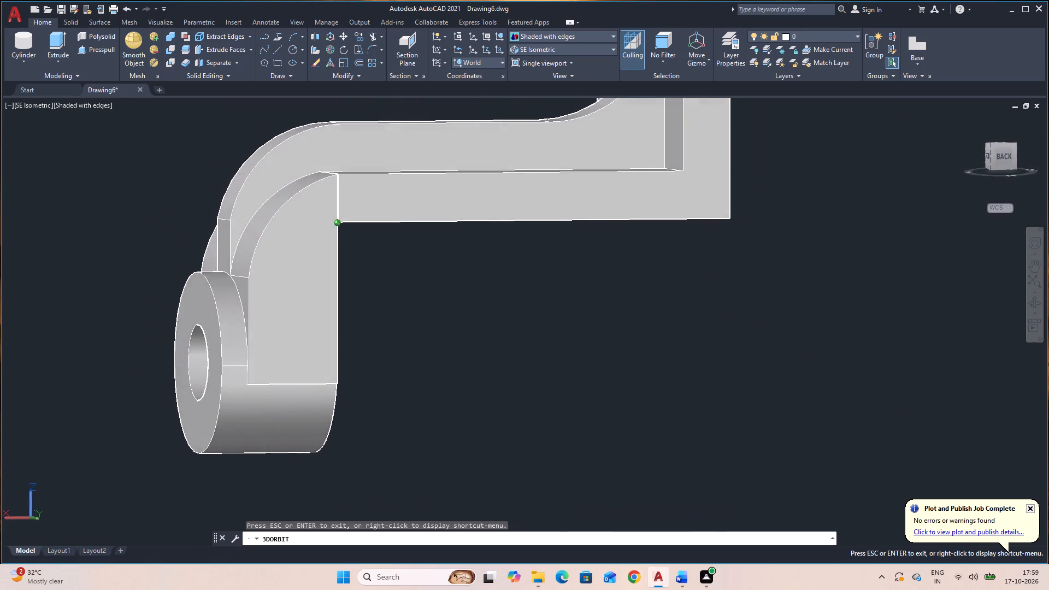
drag(613, 470, 637, 470)
drag(562, 465, 677, 504)
drag(649, 466, 663, 476)
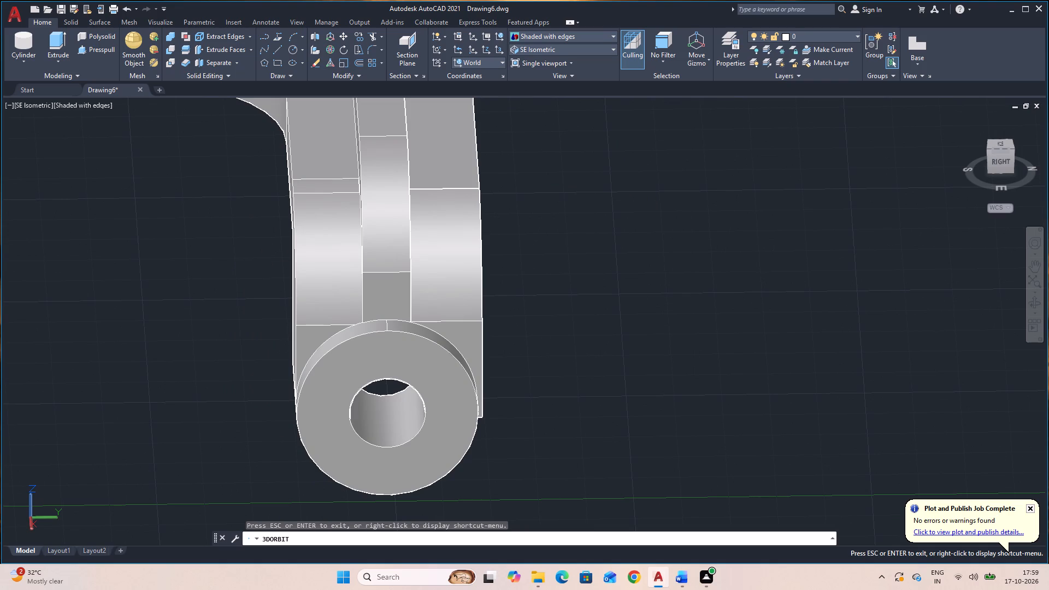
key(Escape)
scroll(525, 395, down, 1)
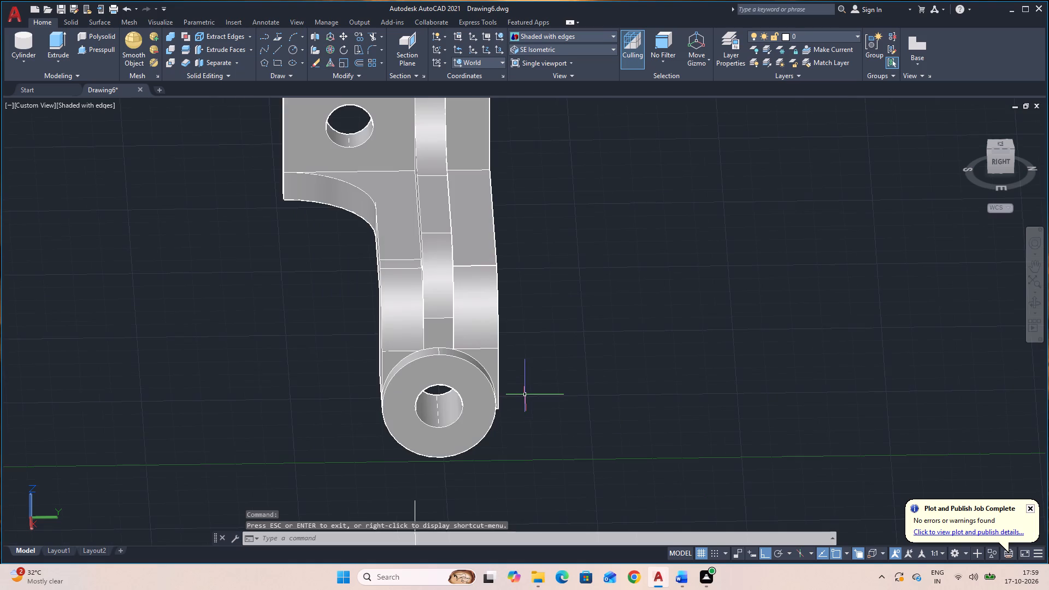
scroll(517, 382, down, 1)
middle_drag(538, 353, 541, 357)
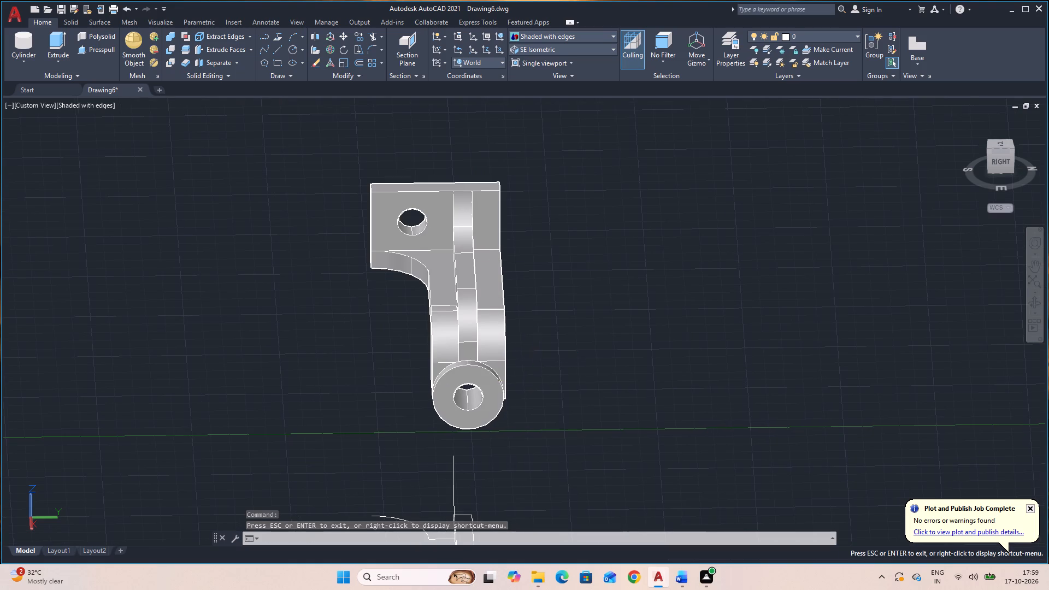
middle_drag(541, 357, 556, 426)
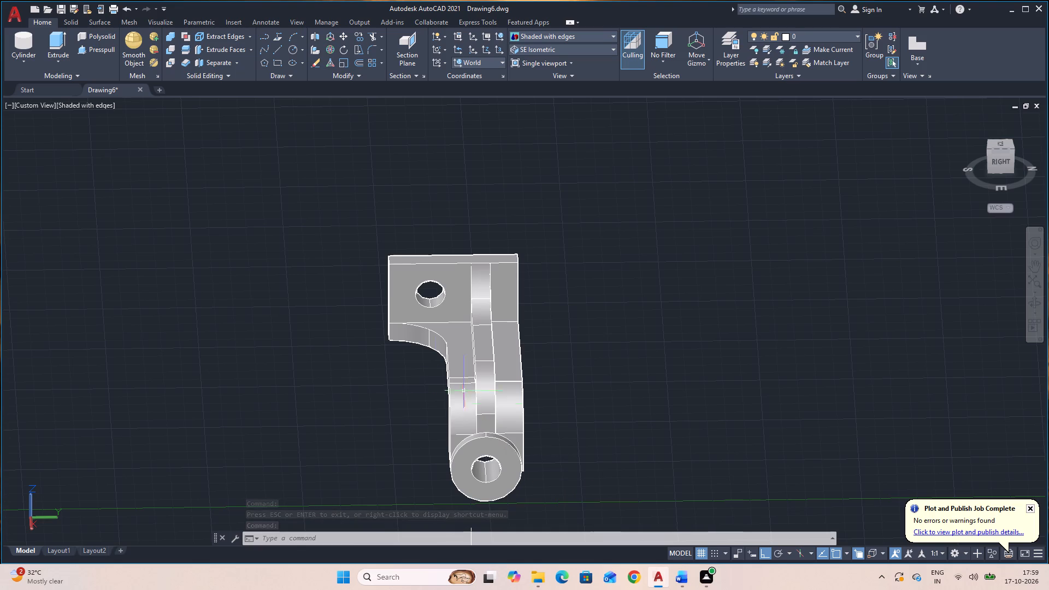
Save the drawing in the Documents folder as 25 3DM.
key(ctrl+s)
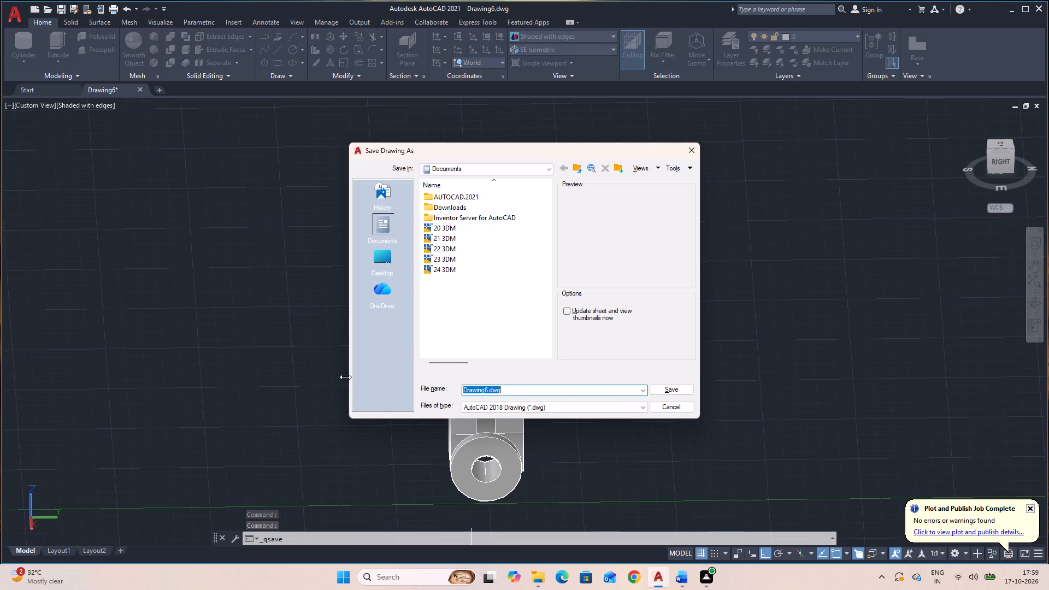
text(25 3DM)
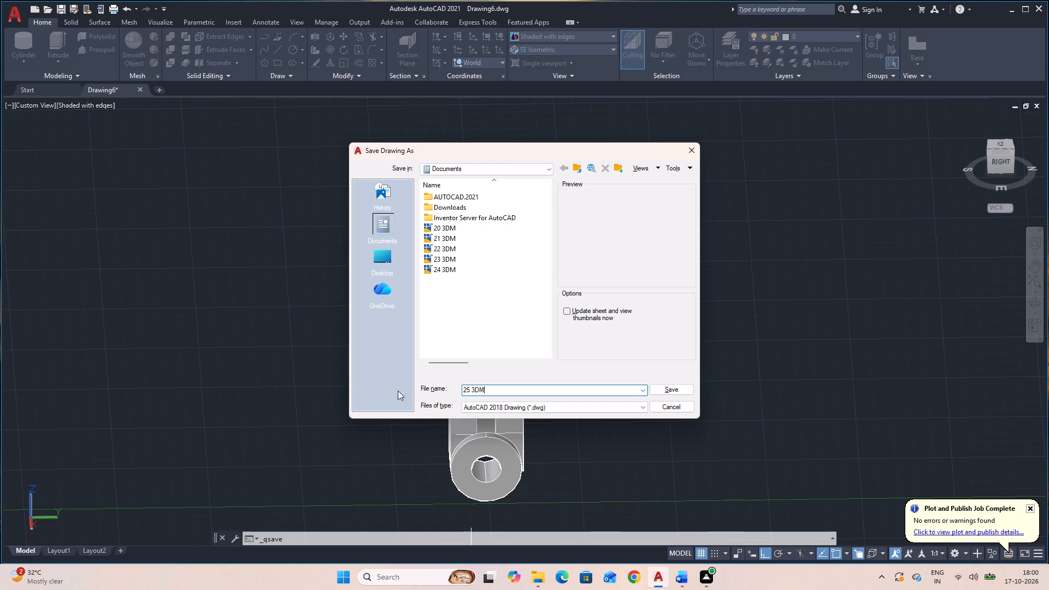
click(664, 391)
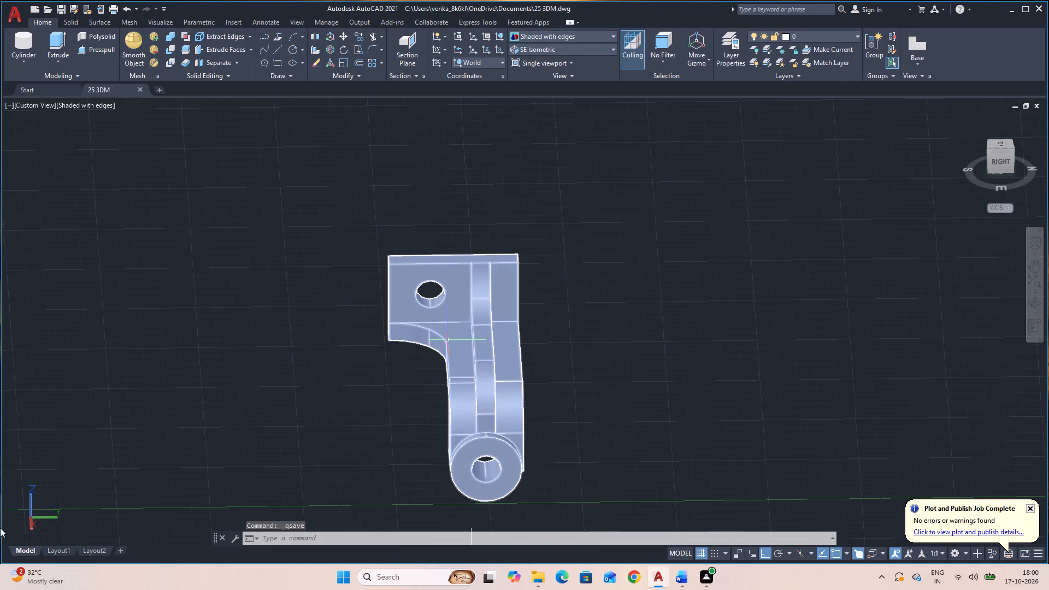
Delete the existing viewport from the Layout1 sheet.
click(47, 556)
click(415, 432)
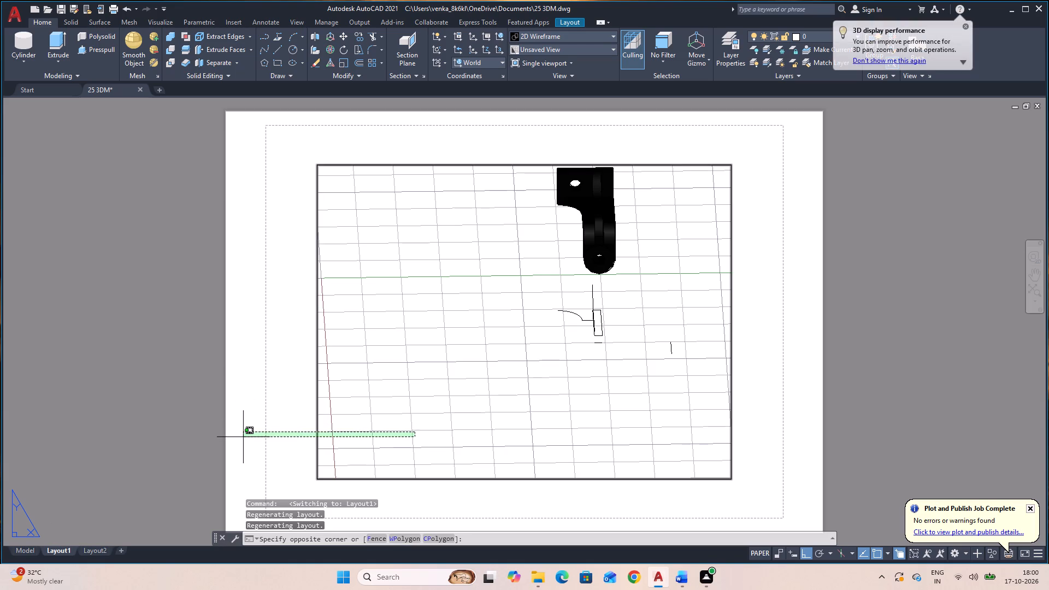
key(Escape)
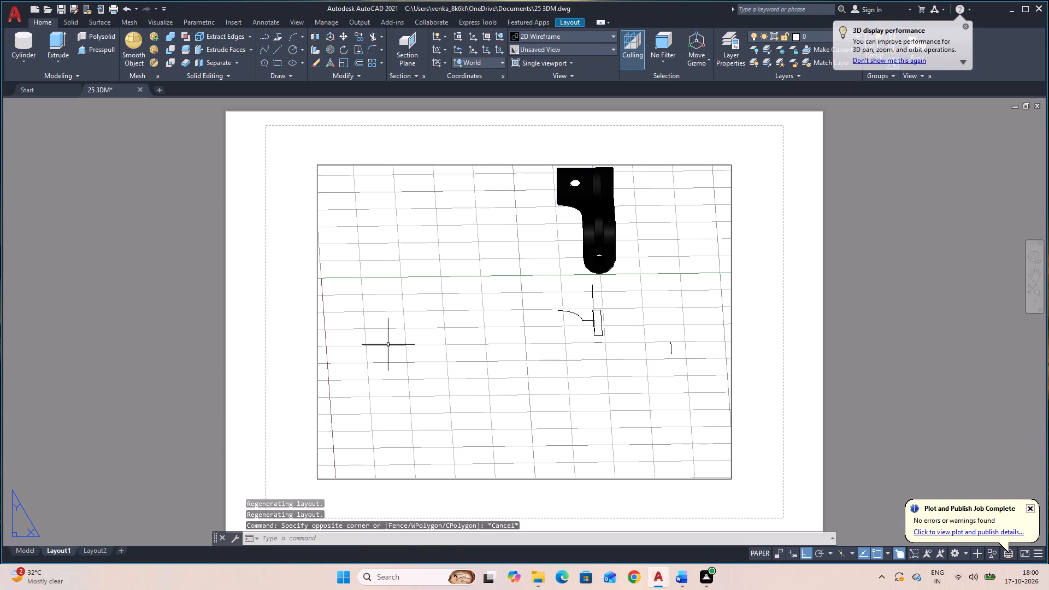
click(386, 349)
click(293, 359)
key(Escape)
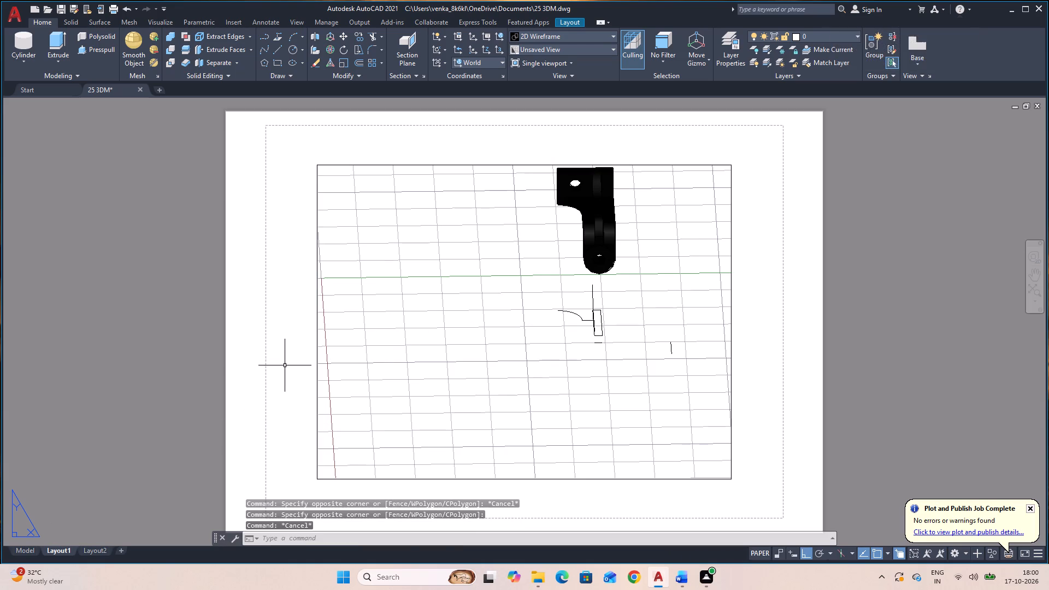
click(333, 364)
click(298, 370)
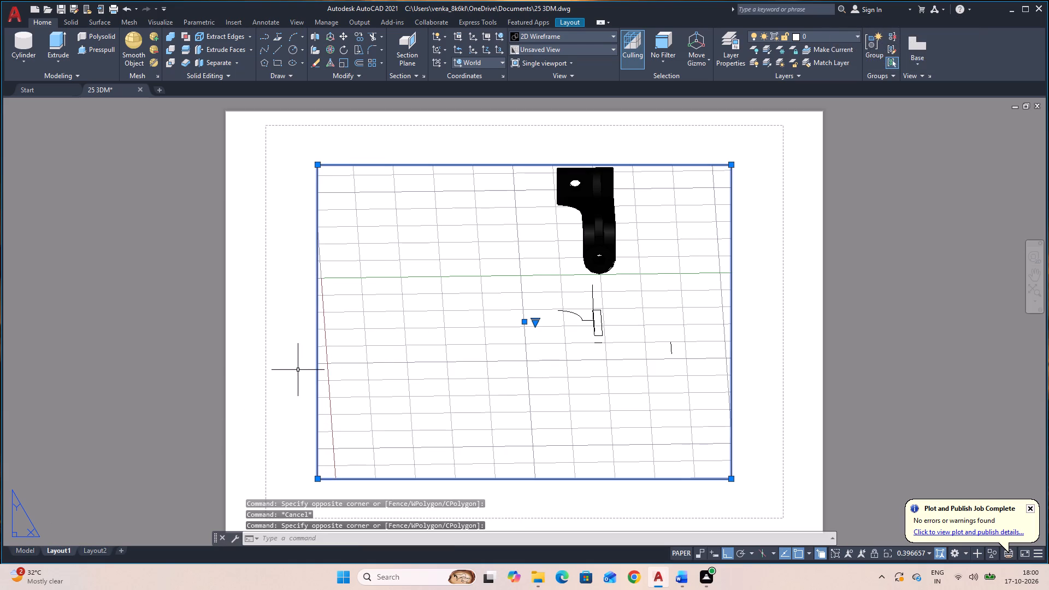
key(Delete)
In model space, erase the leftover construction lines and arcs lying below the bracket.
click(23, 549)
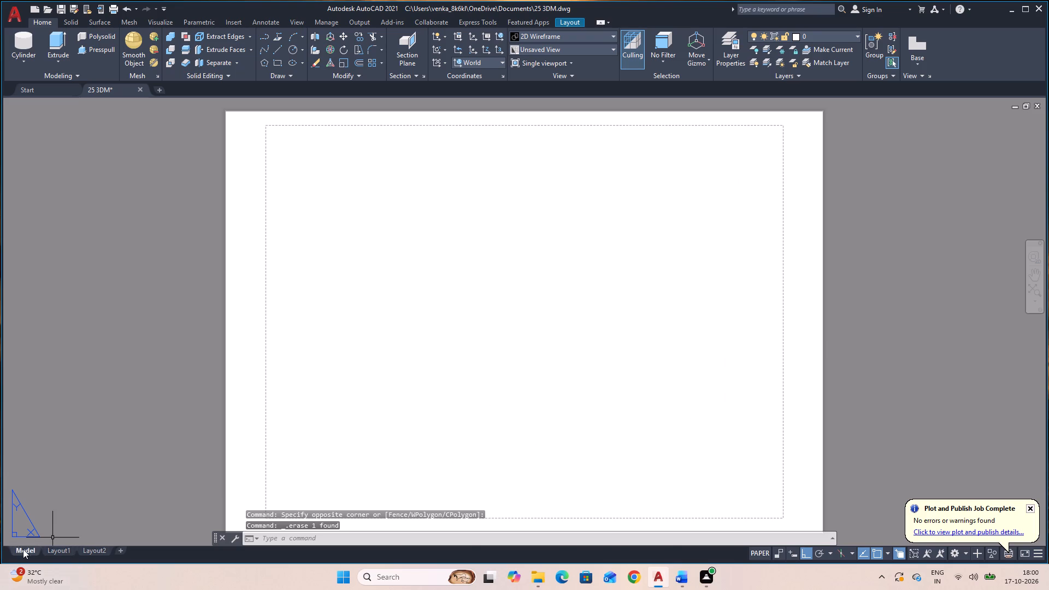
scroll(528, 441, down, 2)
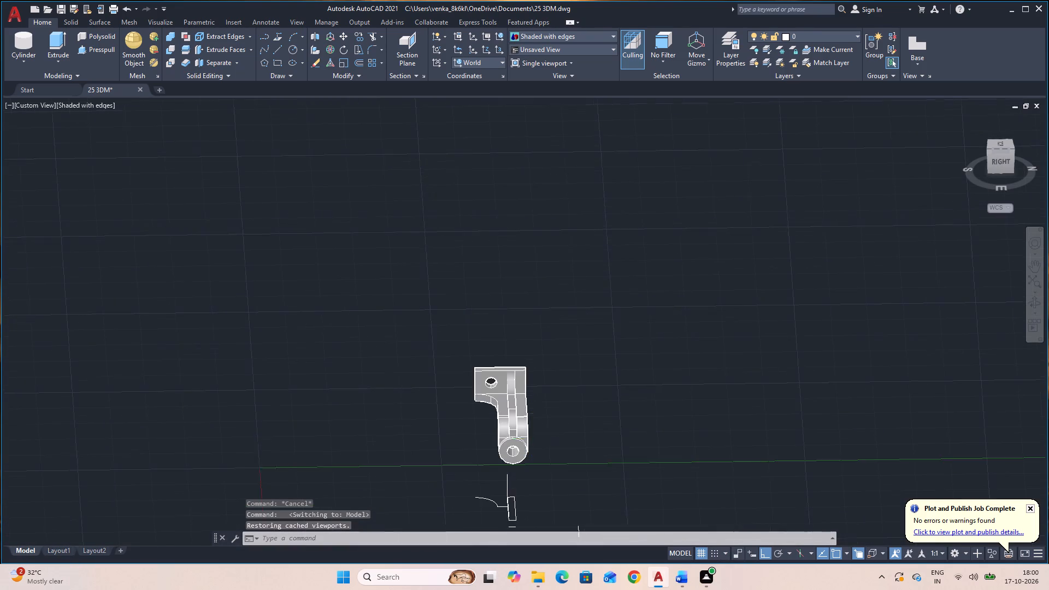
scroll(536, 433, down, 1)
middle_drag(587, 455, 606, 293)
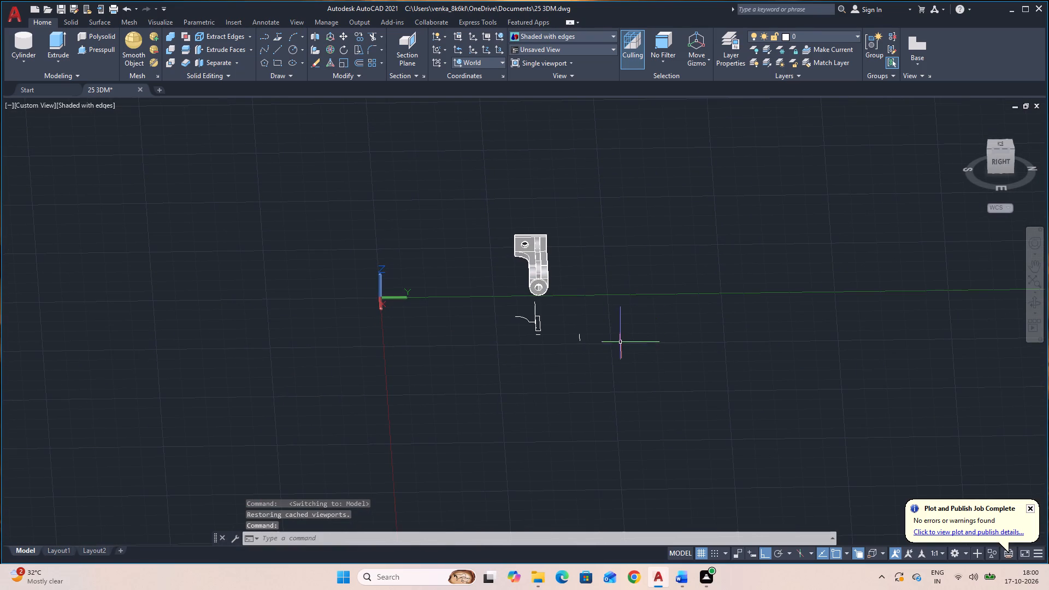
click(620, 349)
click(490, 304)
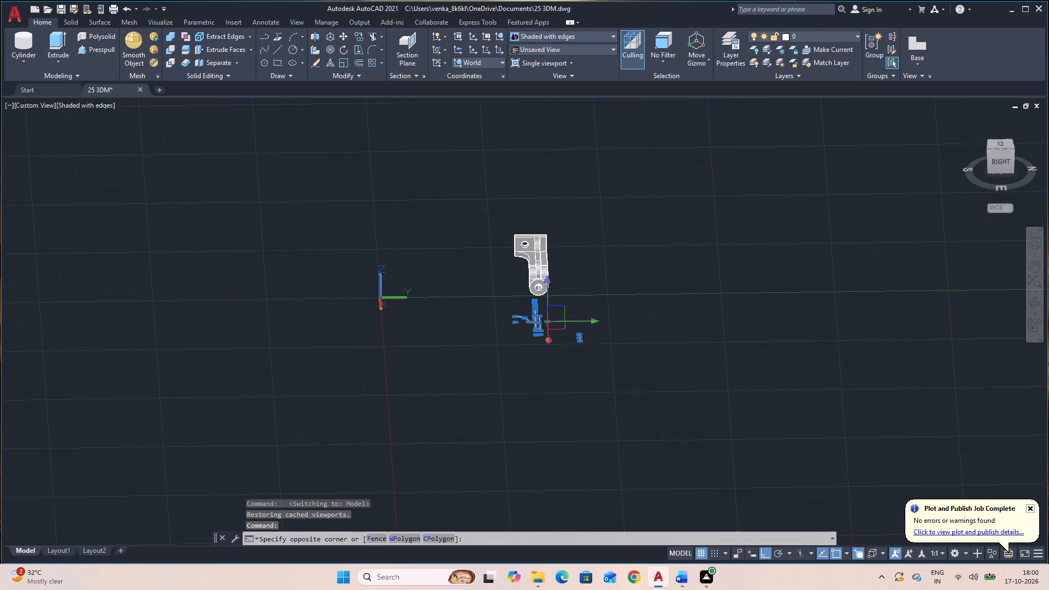
key(Delete)
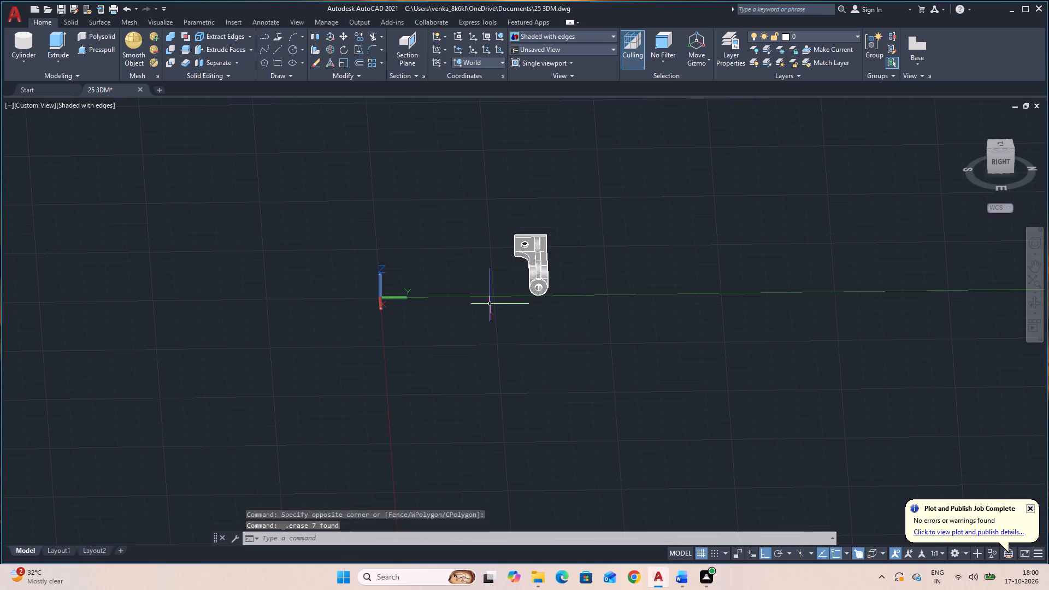
Set the SE Isometric view and examine the bracket's arm and boss end up close.
scroll(501, 310, up, 4)
middle_drag(533, 317, 486, 486)
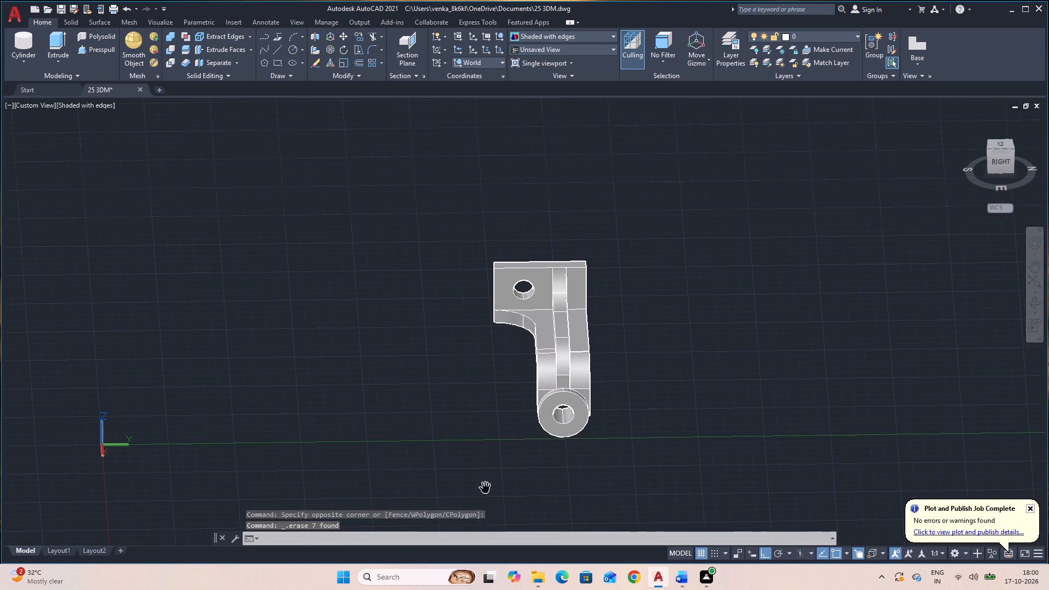
scroll(504, 427, up, 3)
middle_drag(504, 427, 419, 459)
click(600, 45)
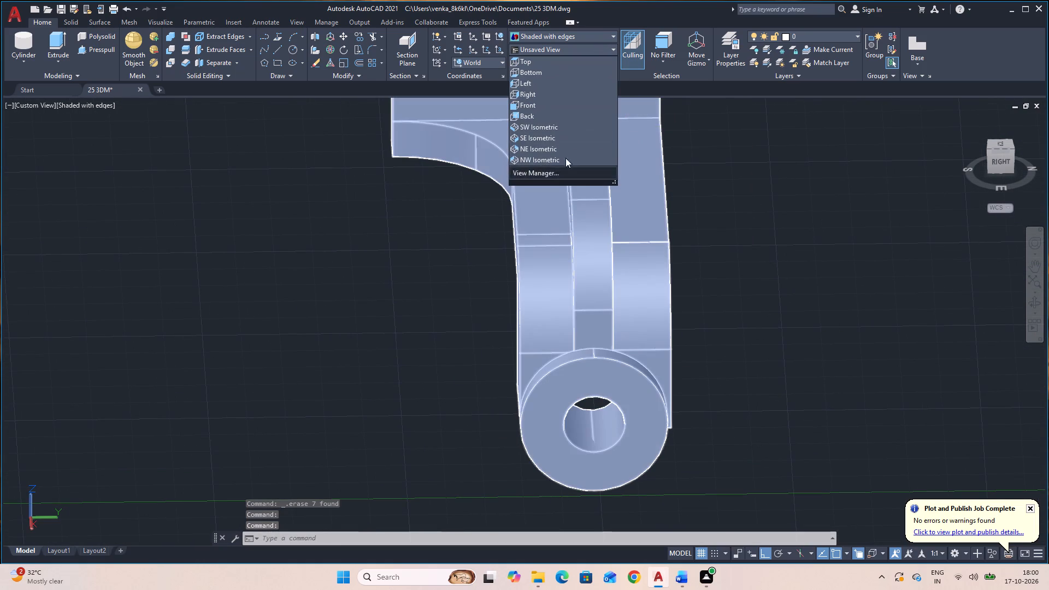
click(556, 141)
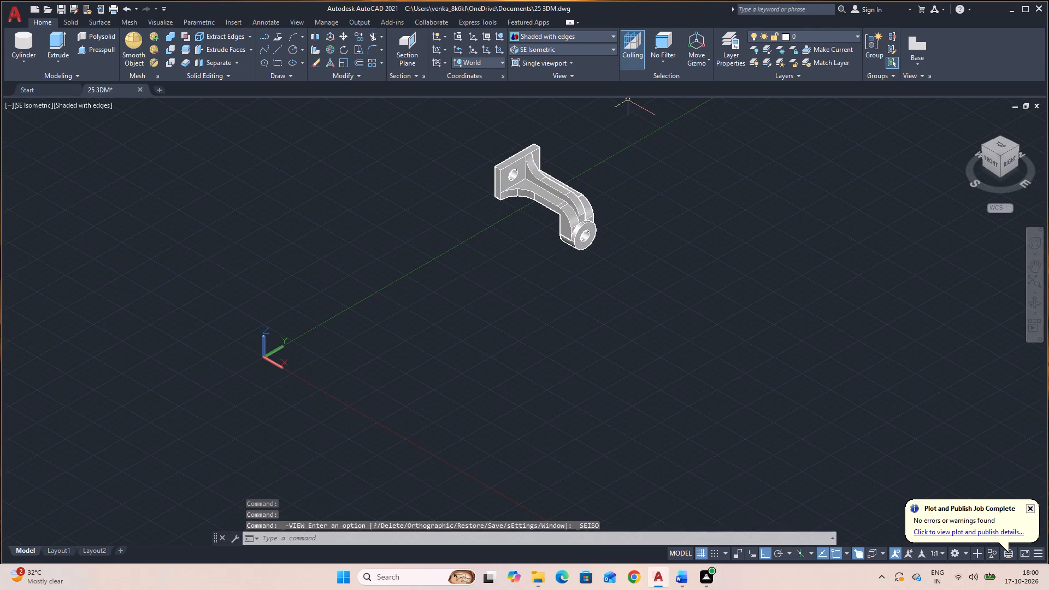
scroll(519, 267, up, 4)
middle_drag(494, 272, 385, 524)
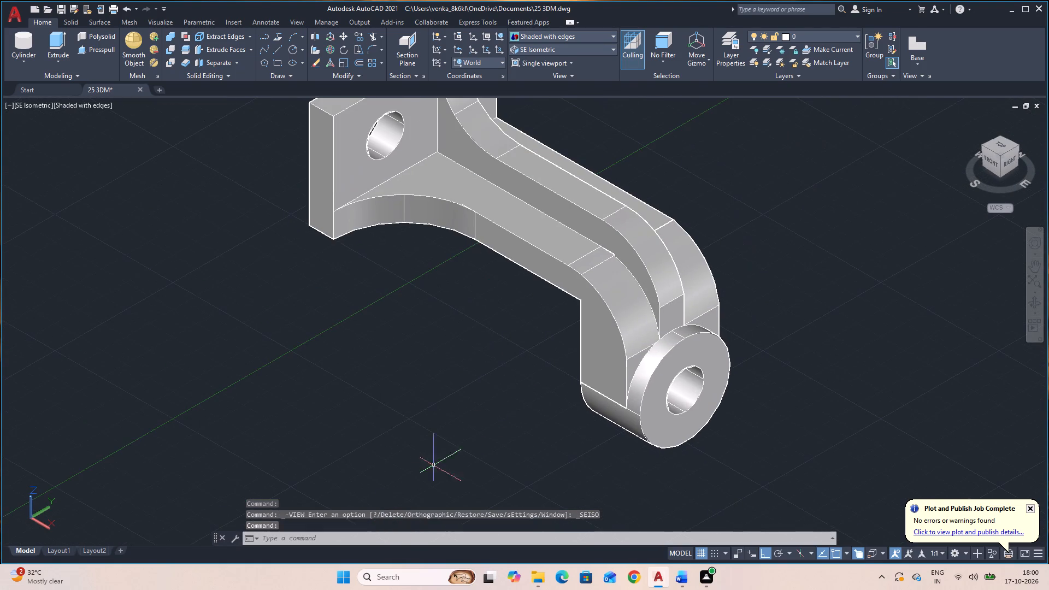
middle_drag(520, 386, 504, 424)
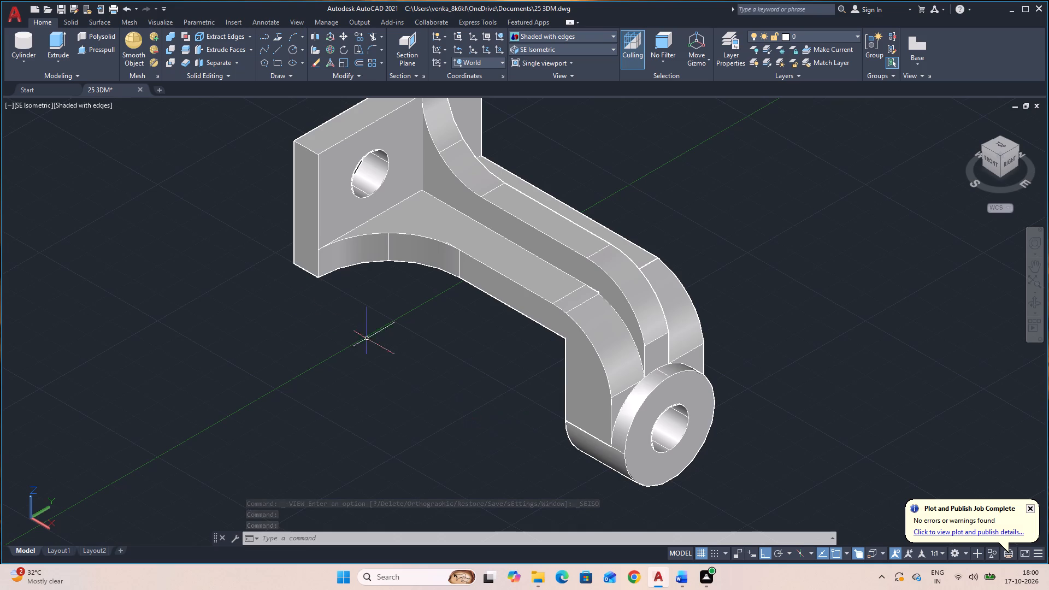
Model a box by picked length, width and downward height in the inner corner beneath the arm, against the boss leg and across the arm's width.
click(21, 62)
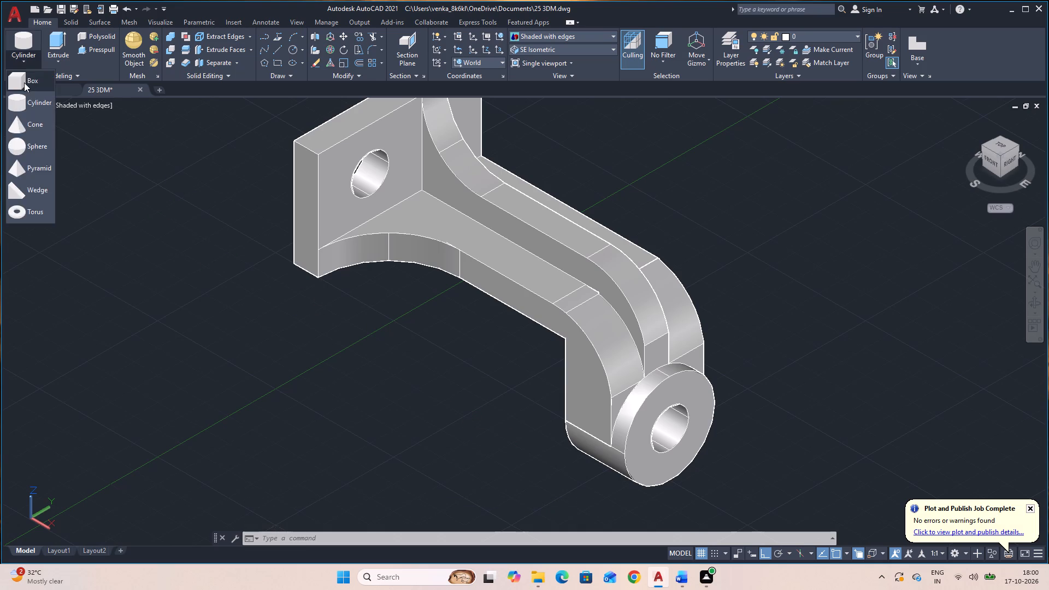
click(26, 80)
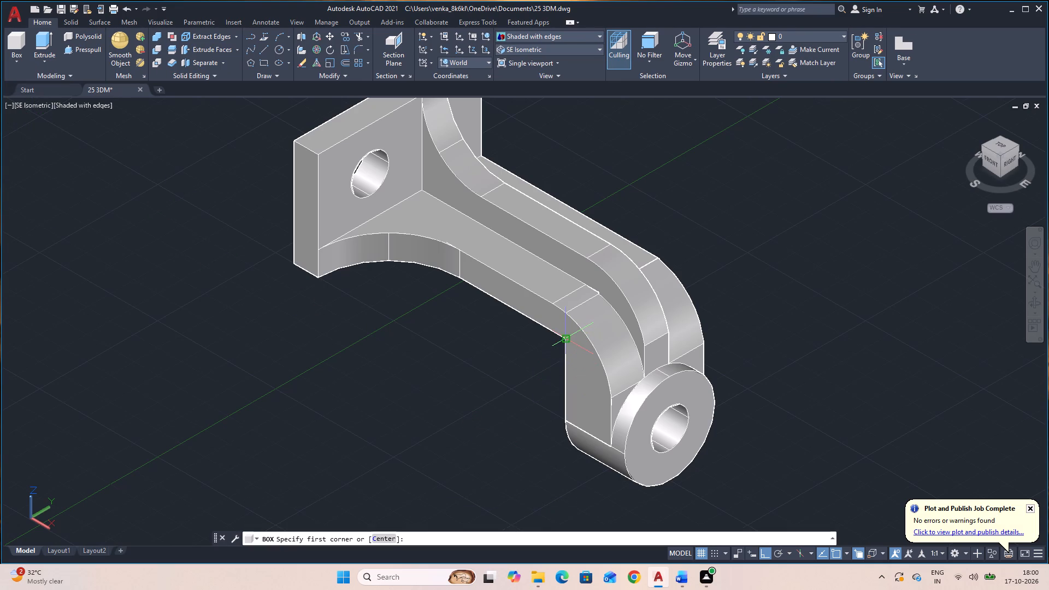
click(564, 338)
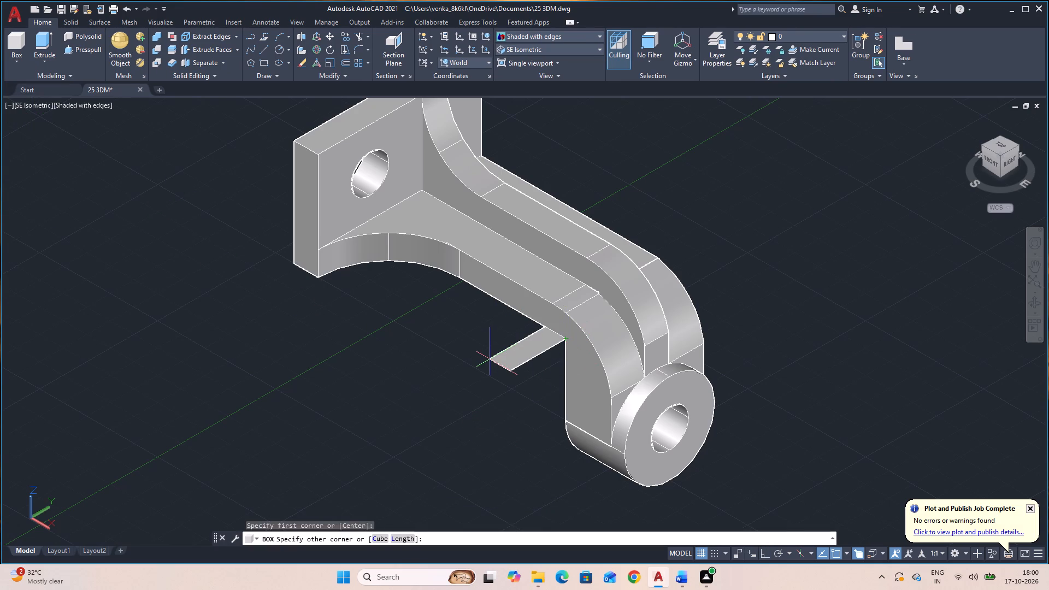
text(L)
key(space)
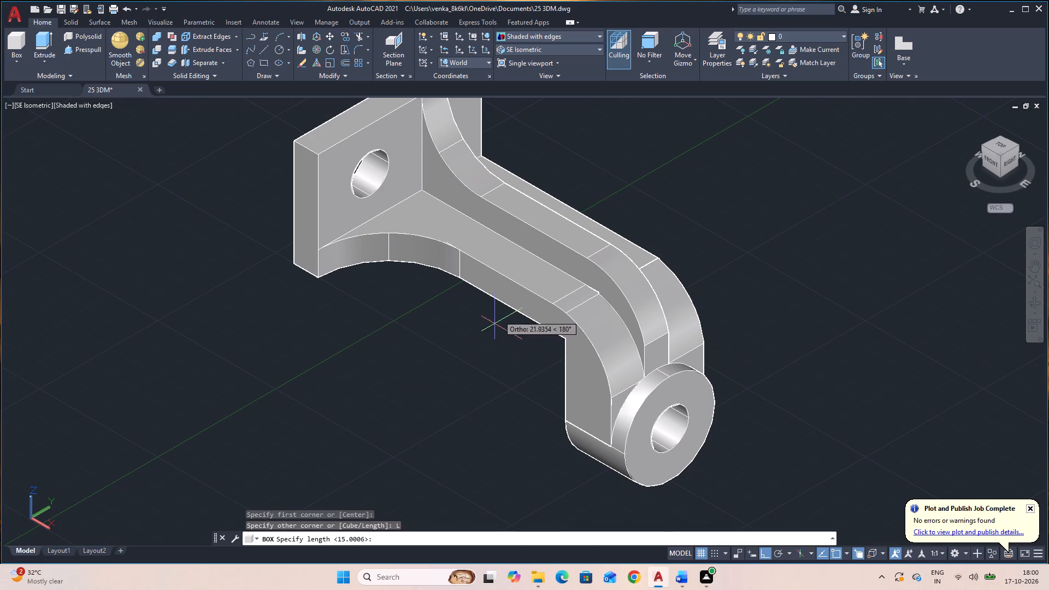
click(504, 303)
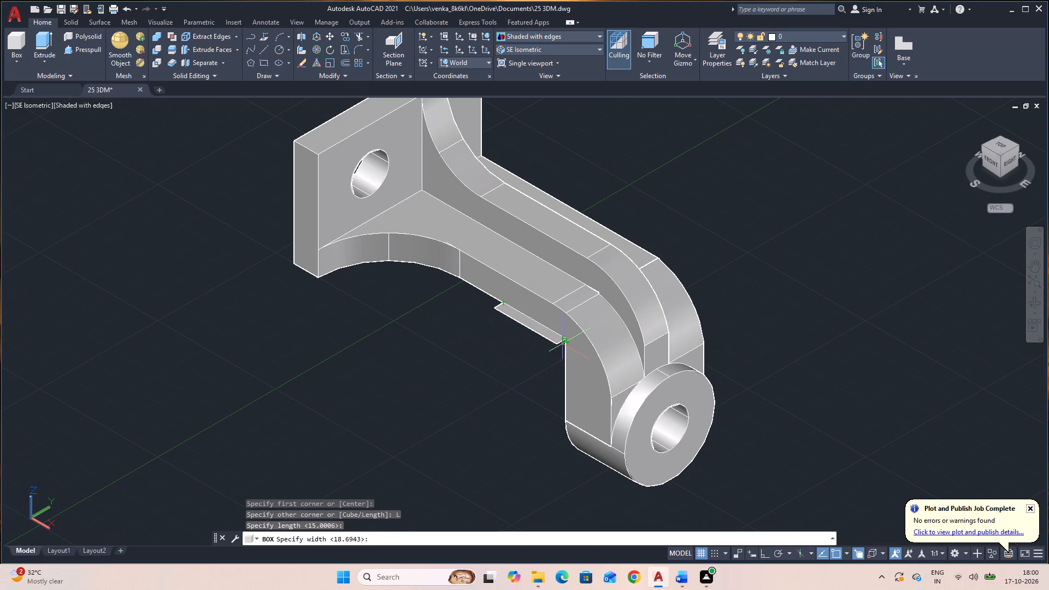
click(1036, 302)
drag(953, 356, 682, 328)
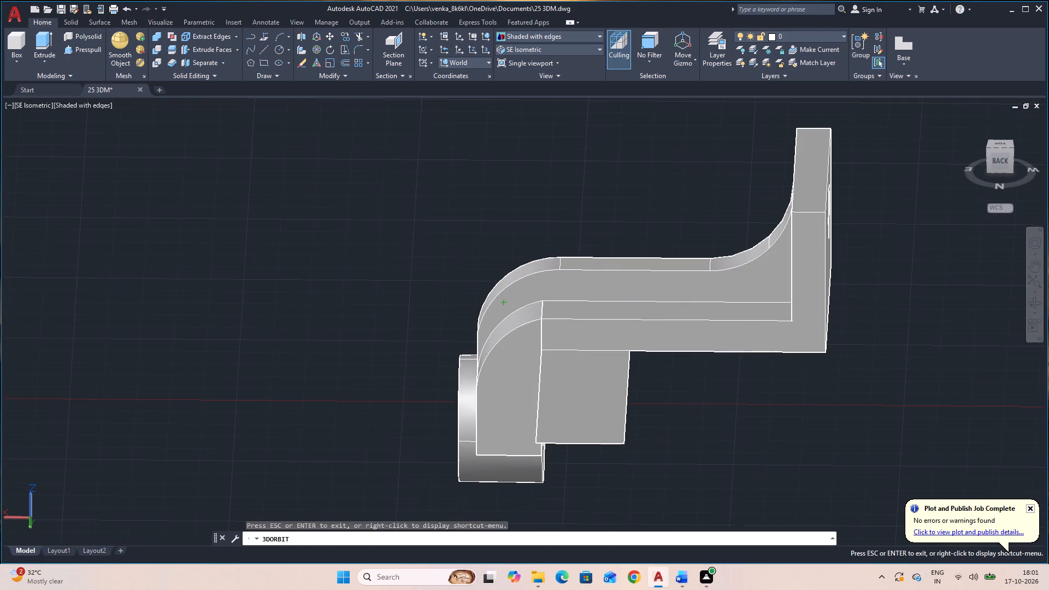
drag(669, 442, 673, 383)
key(Escape)
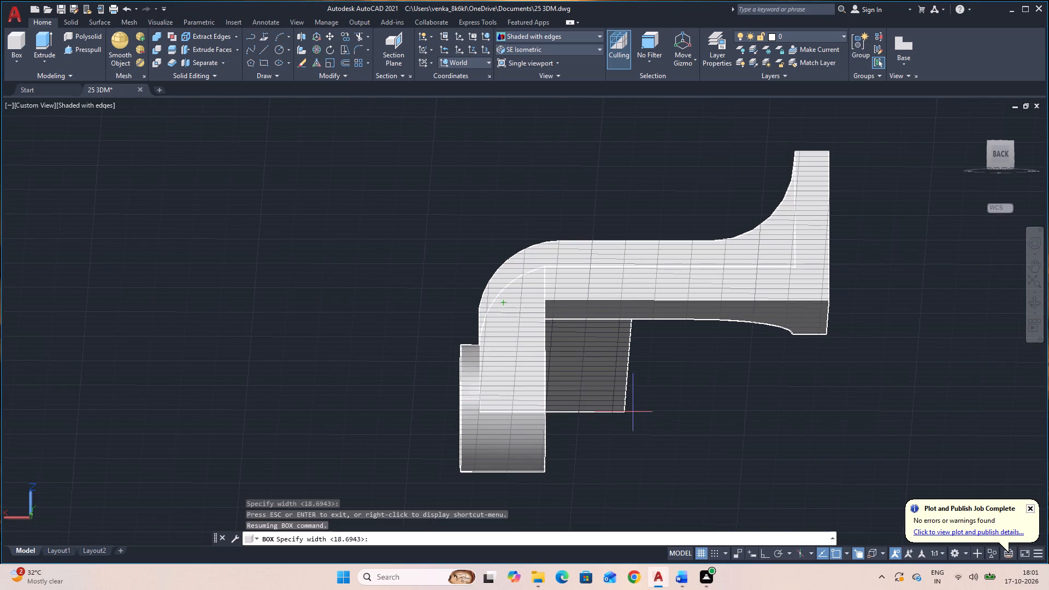
click(549, 300)
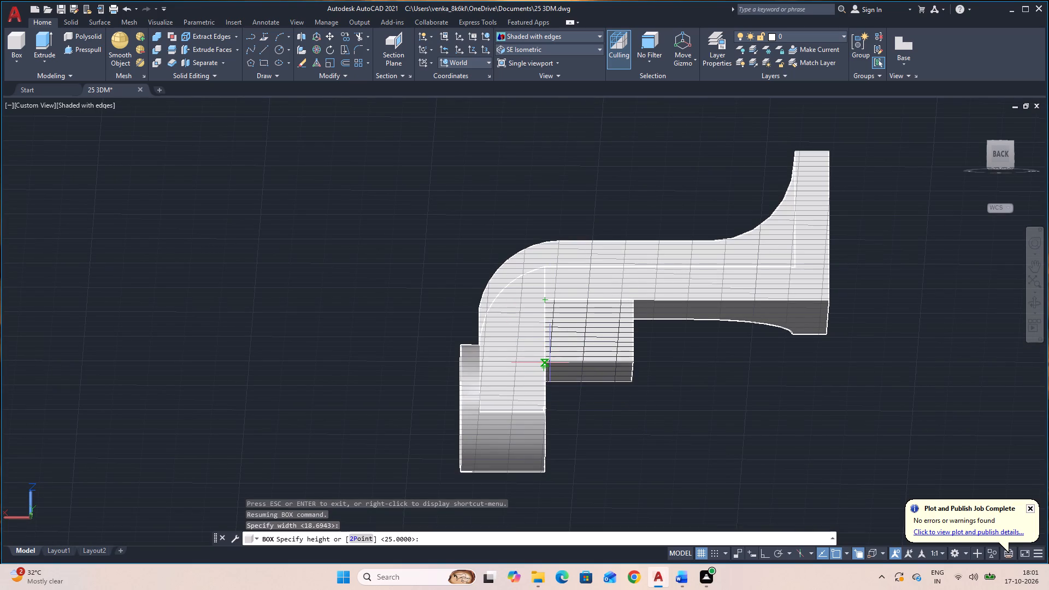
click(546, 373)
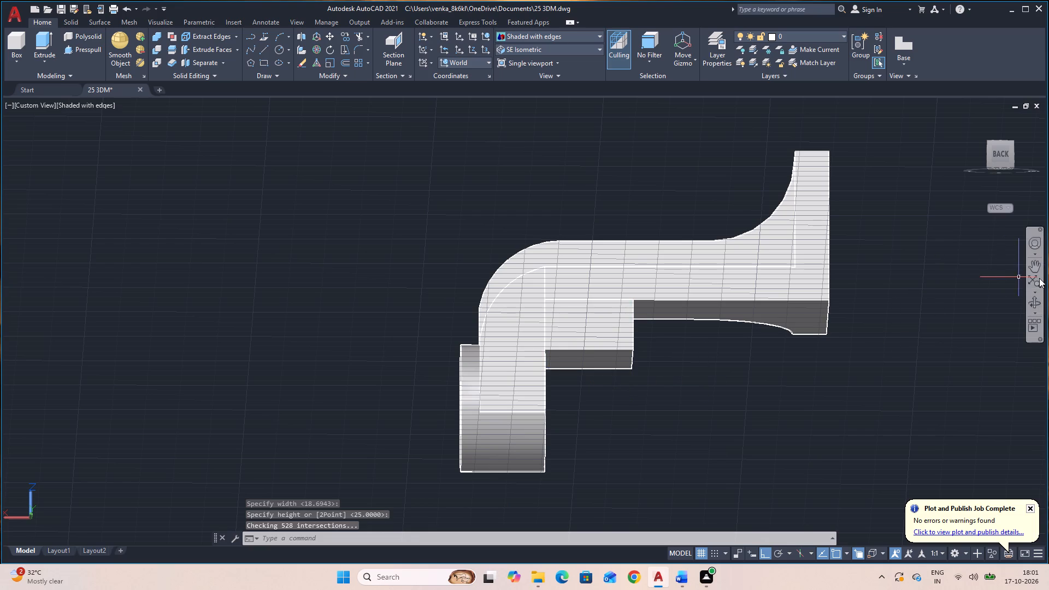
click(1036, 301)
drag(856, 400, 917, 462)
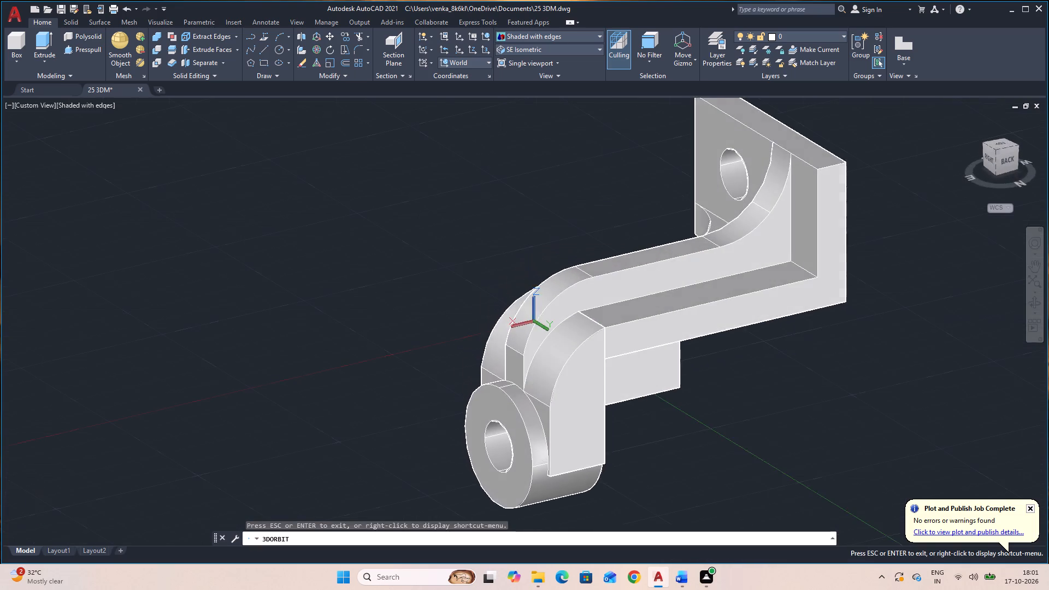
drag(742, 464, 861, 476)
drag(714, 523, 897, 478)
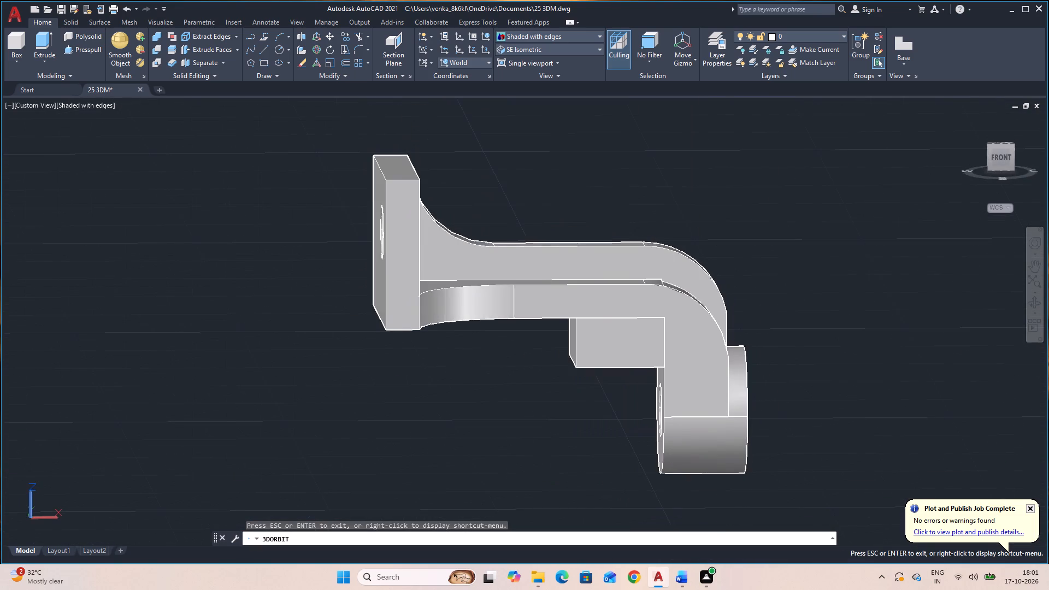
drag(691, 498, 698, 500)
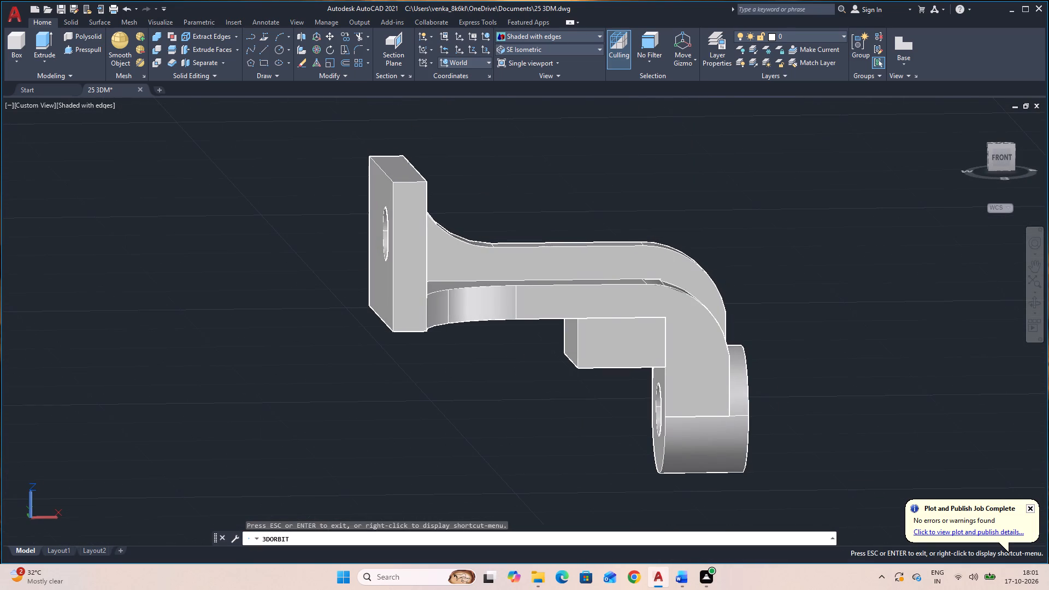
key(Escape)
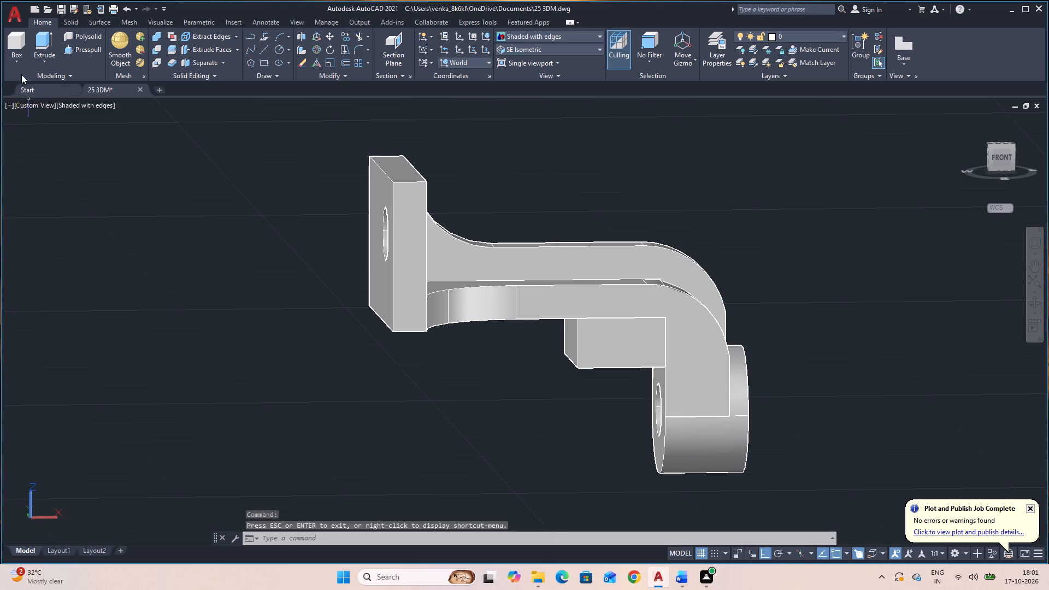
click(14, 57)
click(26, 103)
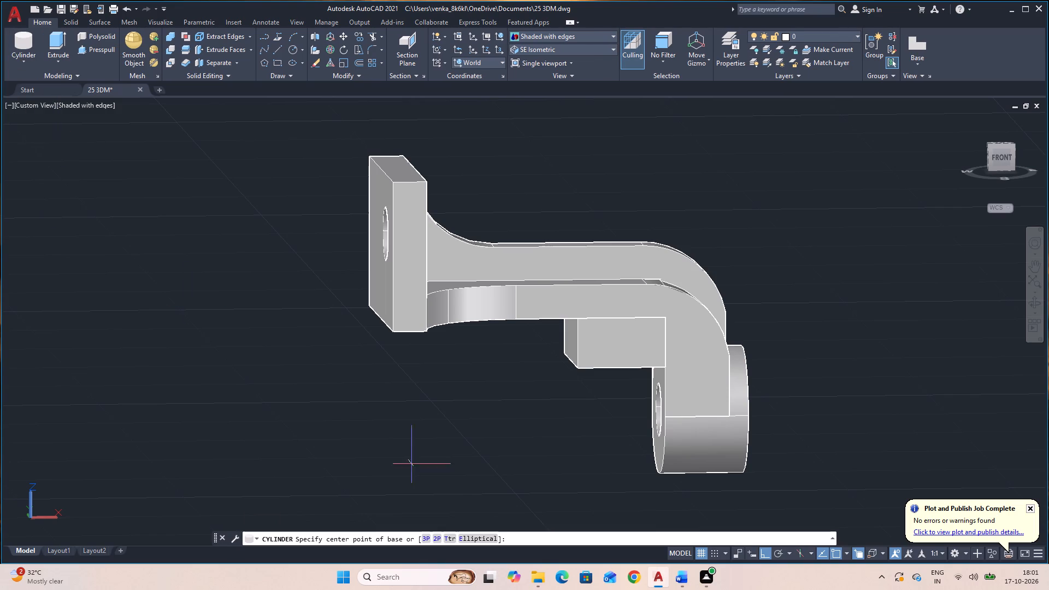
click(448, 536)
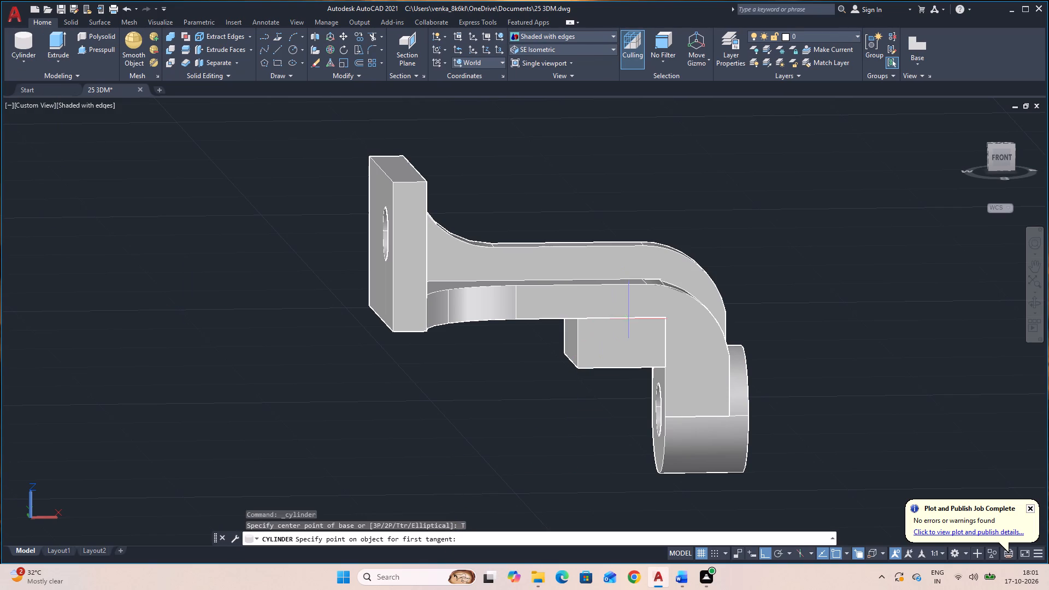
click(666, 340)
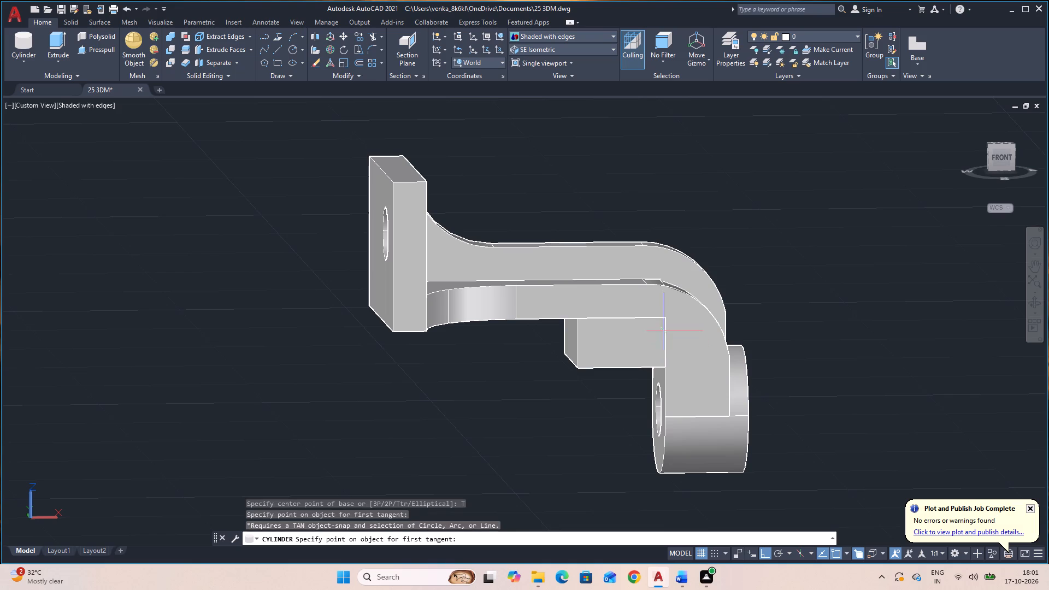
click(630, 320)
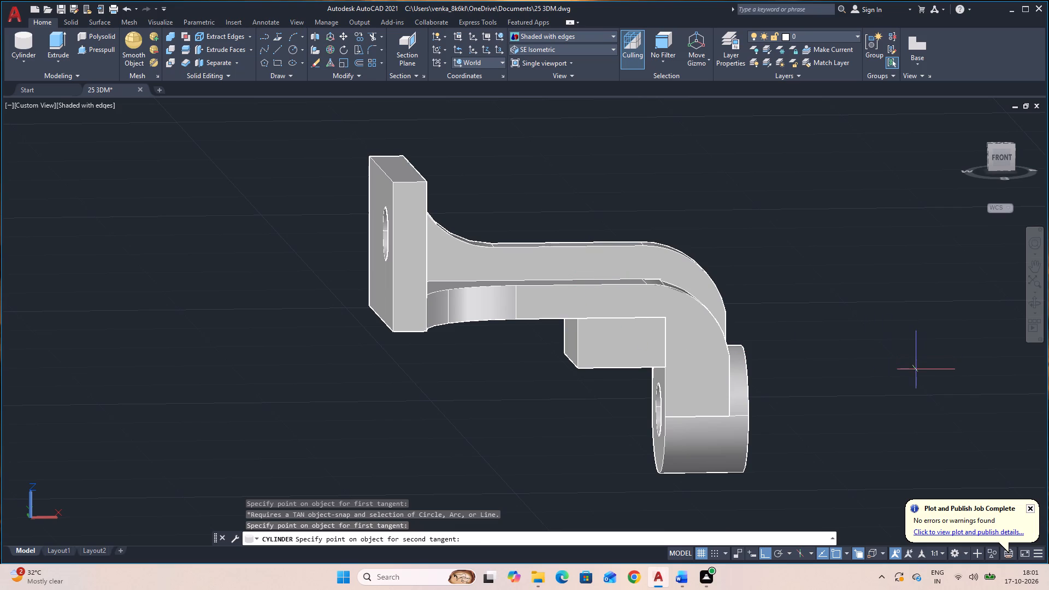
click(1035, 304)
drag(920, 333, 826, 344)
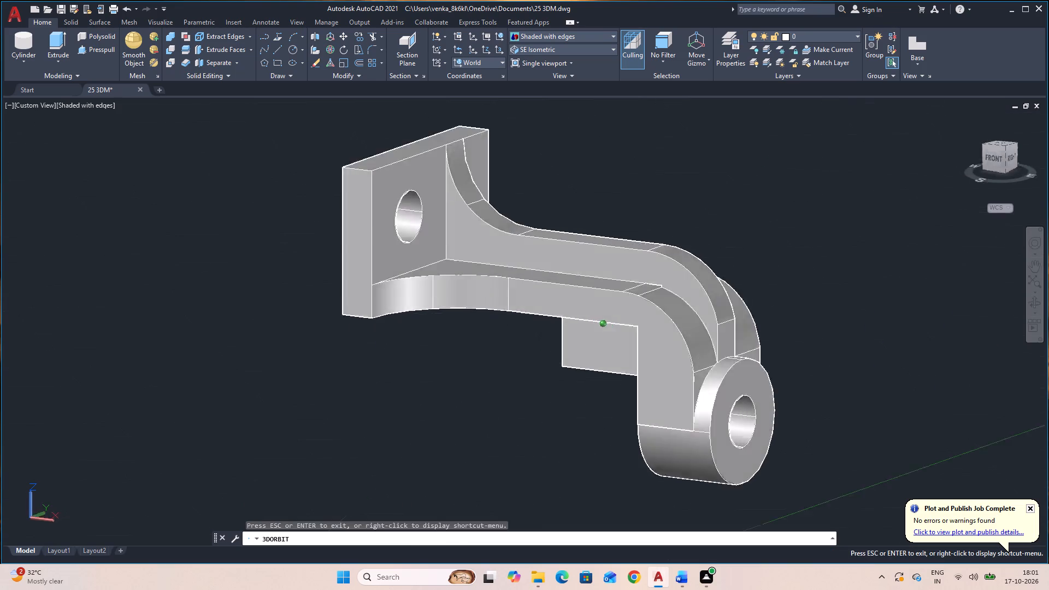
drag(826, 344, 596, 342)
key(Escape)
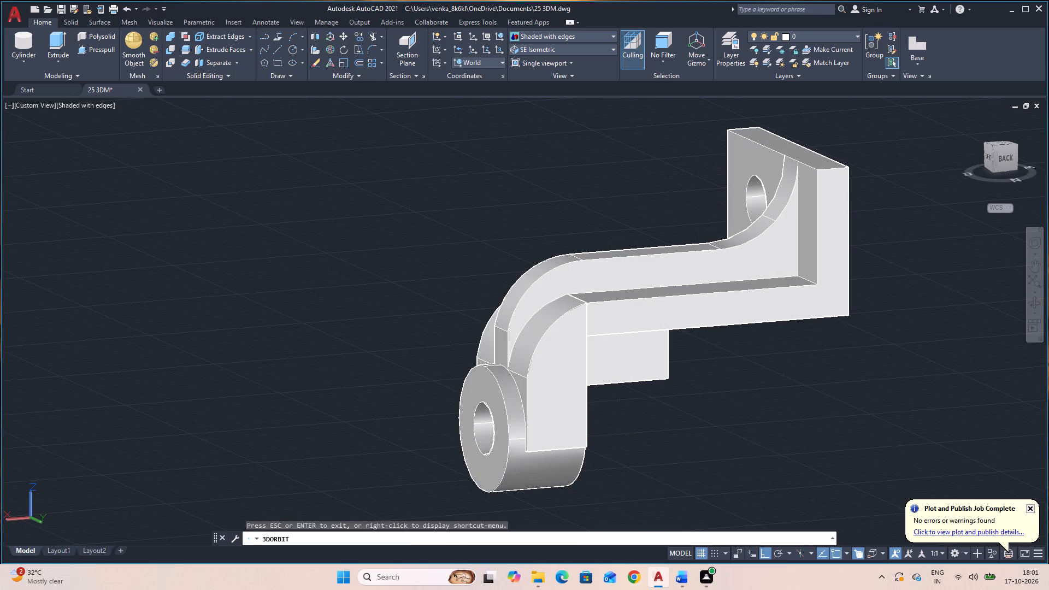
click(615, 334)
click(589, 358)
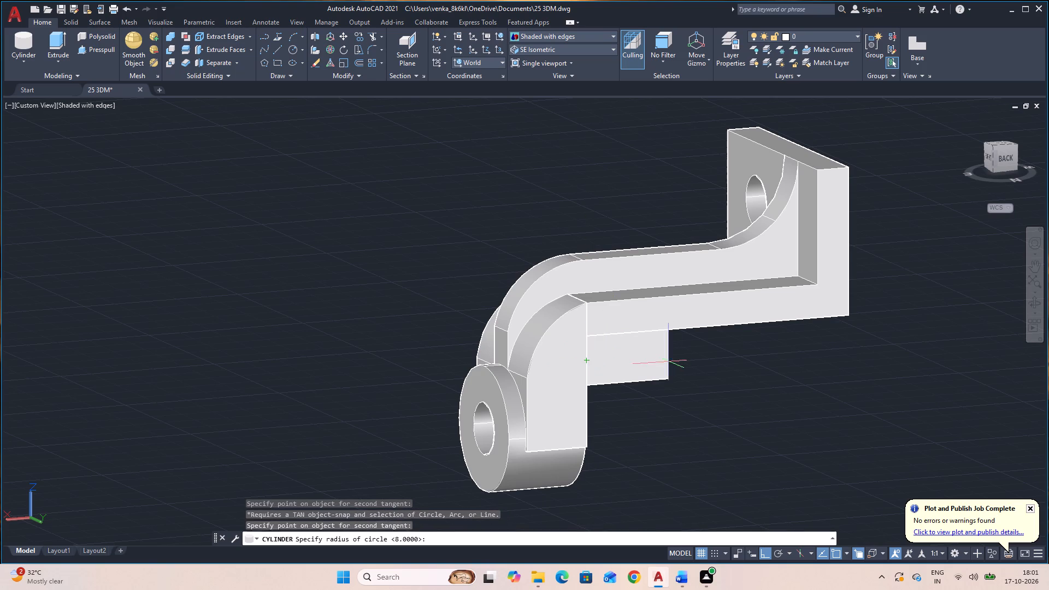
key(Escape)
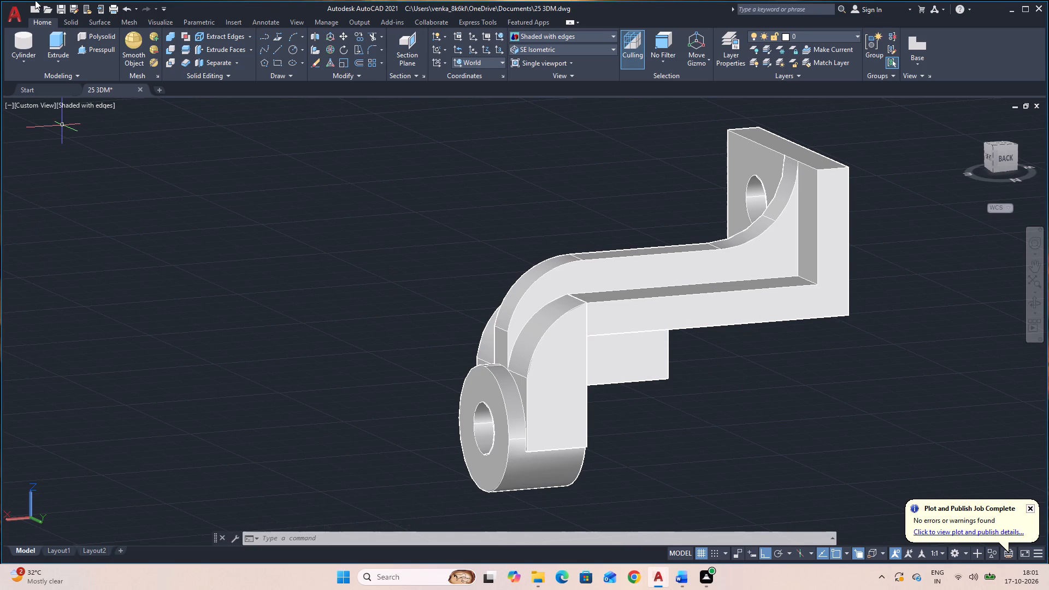
Start a new cylinder for the box beneath the bracket's arm.
click(14, 44)
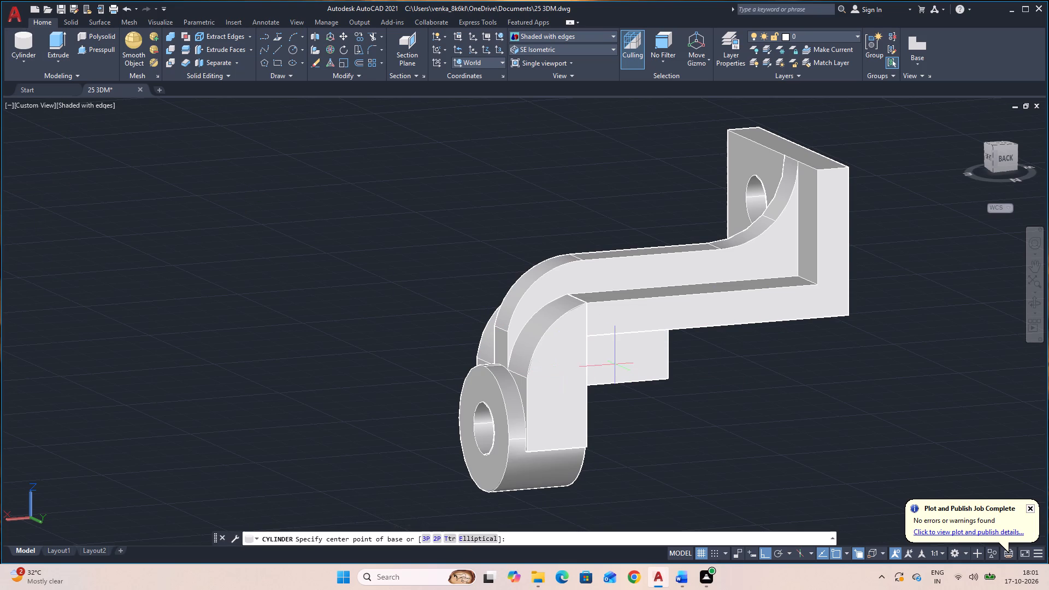
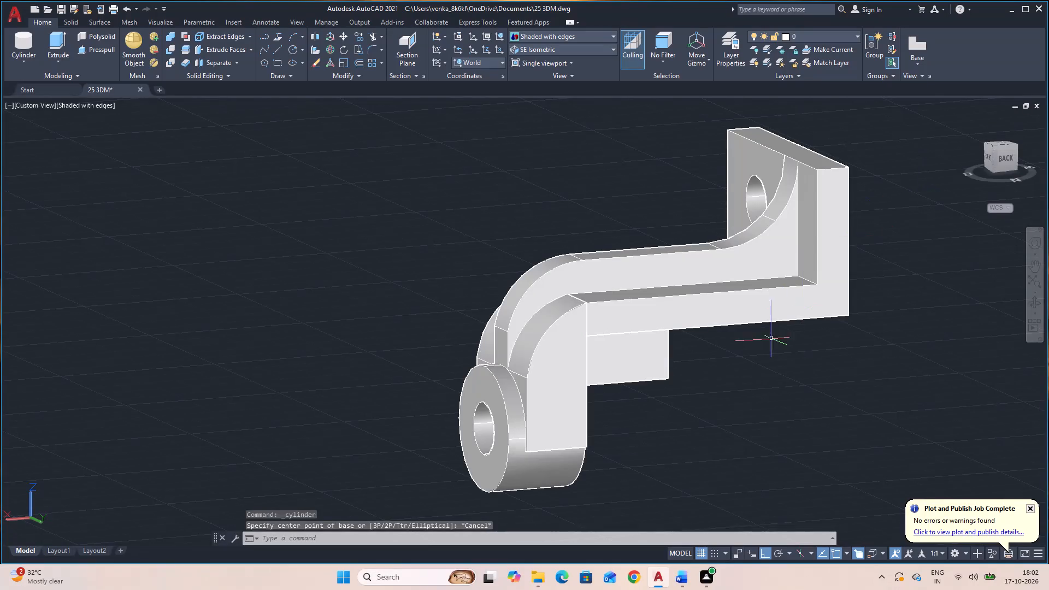
Erase the box beneath the bracket's arm.
click(633, 370)
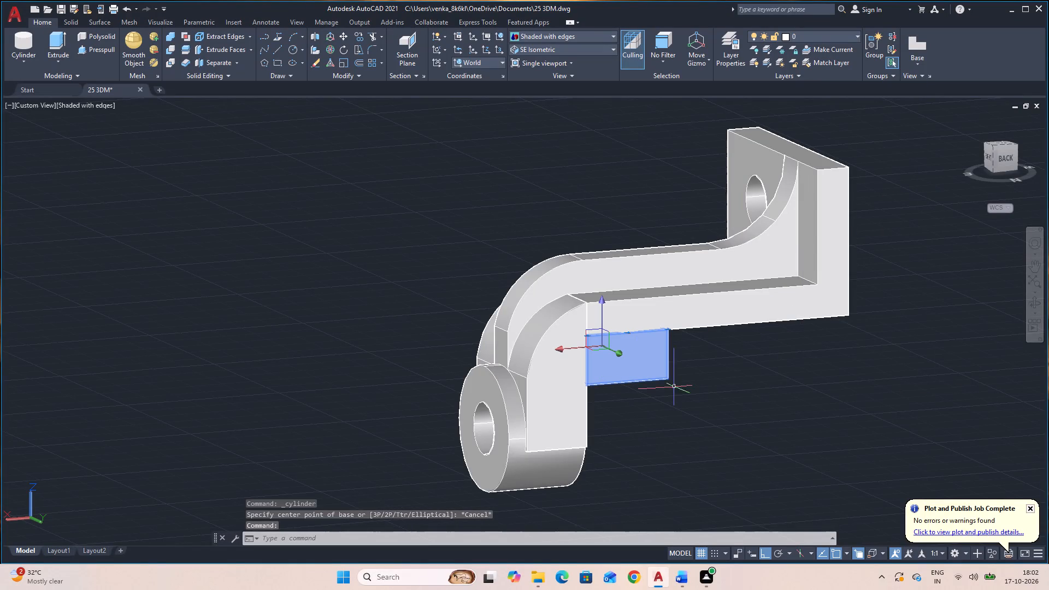
key(Delete)
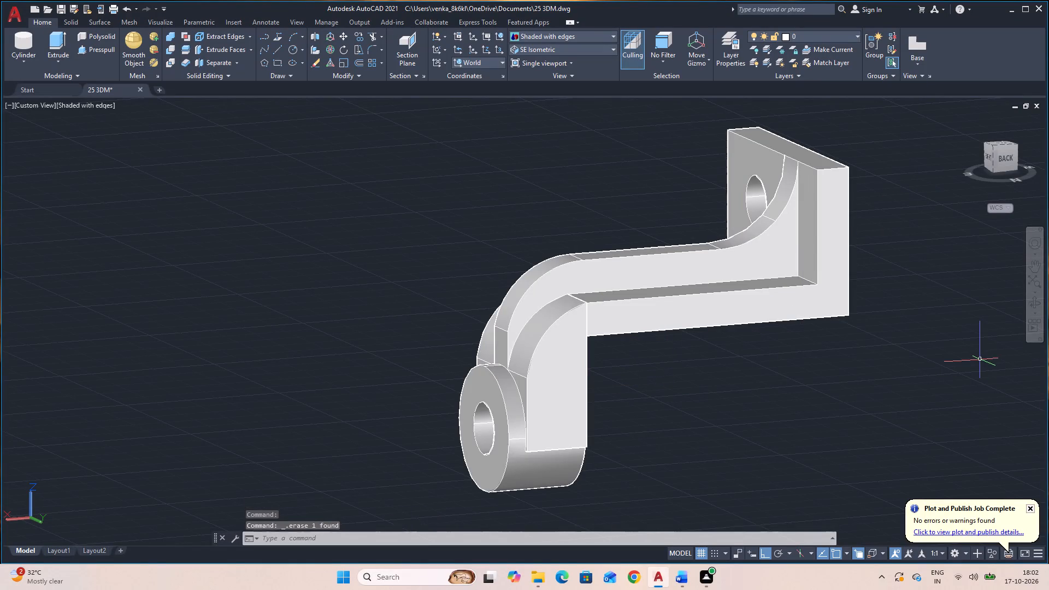
Place a 1:2 base view of the bracket's side profile on Layout1, with projected end, plan and isometric views.
click(914, 49)
click(937, 80)
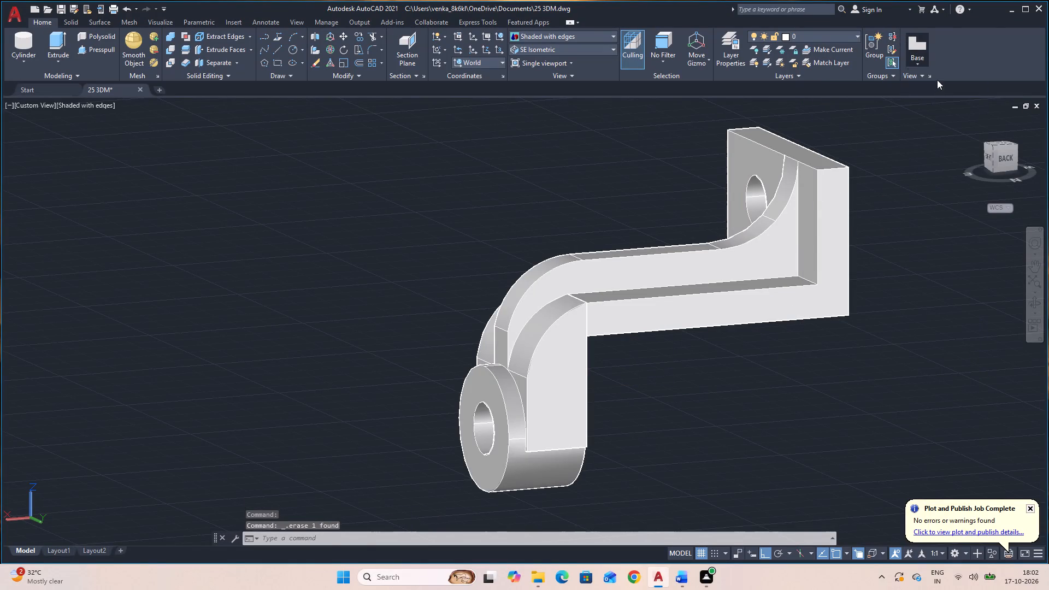
click(515, 350)
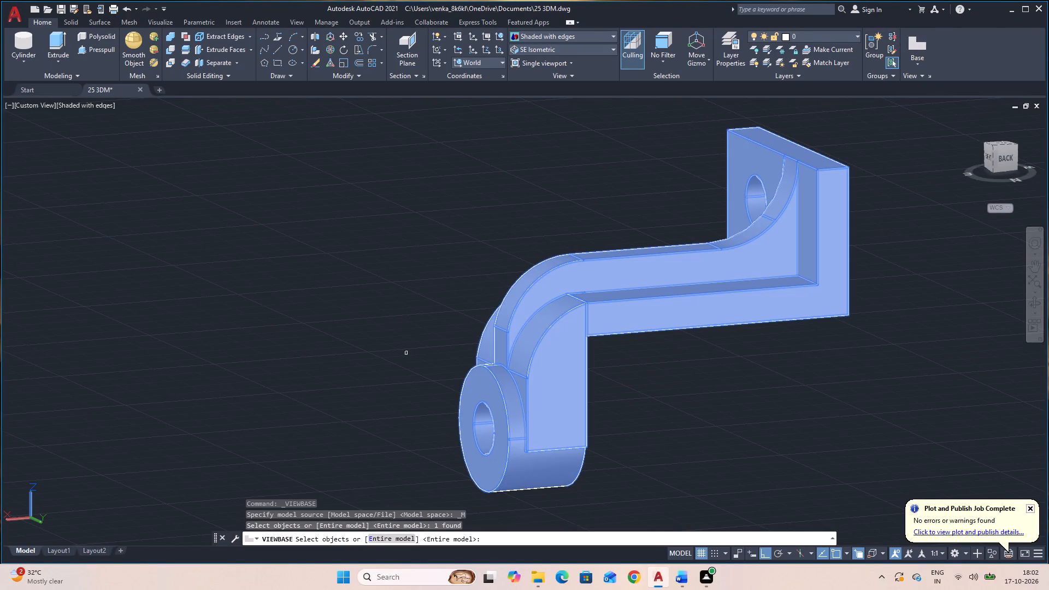
key(Return)
key(Return)
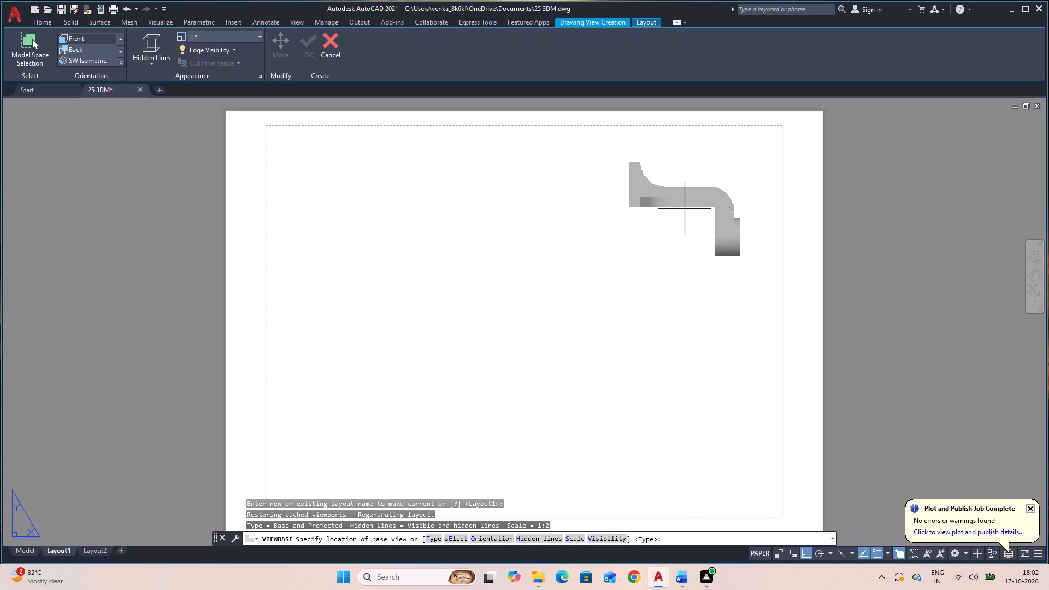
click(685, 209)
key(space)
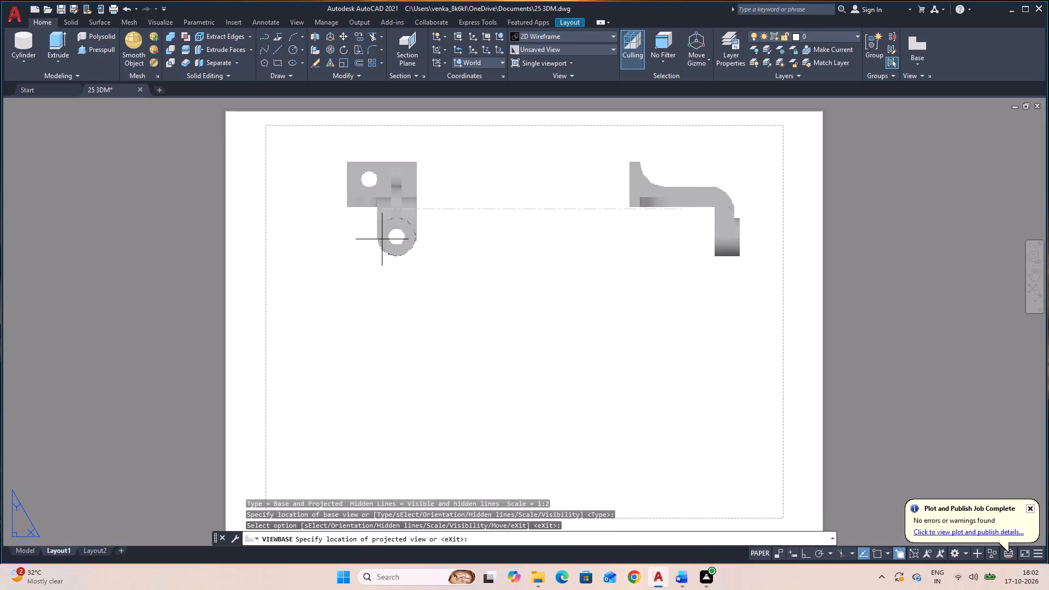
click(376, 244)
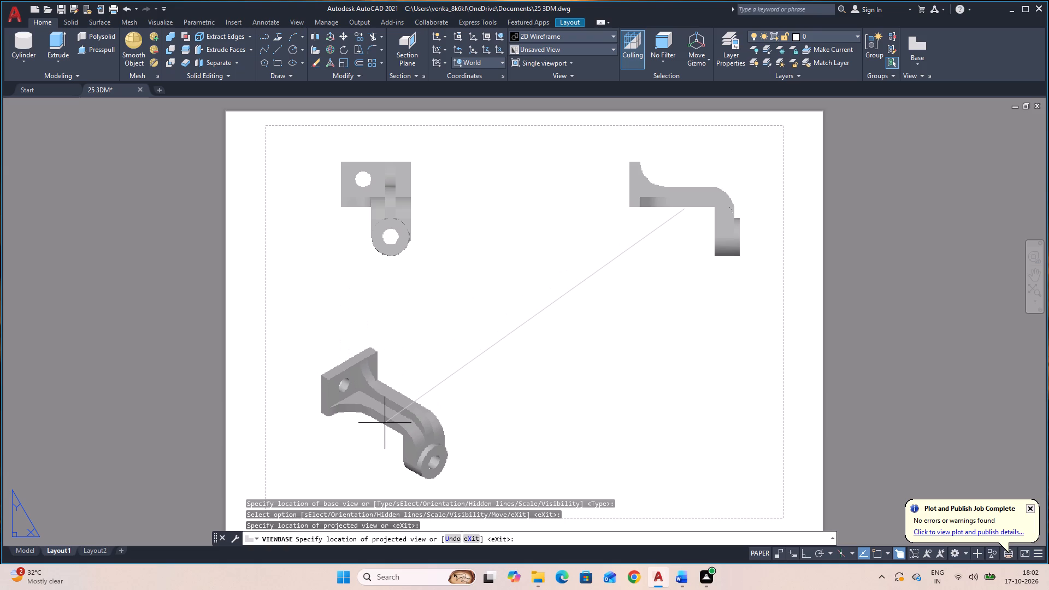
click(385, 423)
click(688, 424)
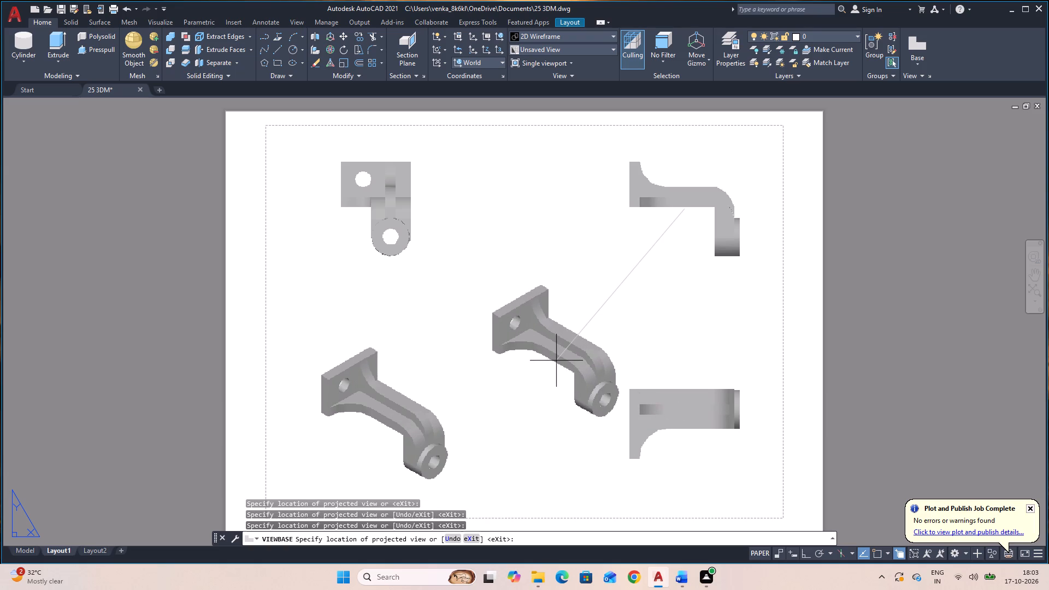
key(Return)
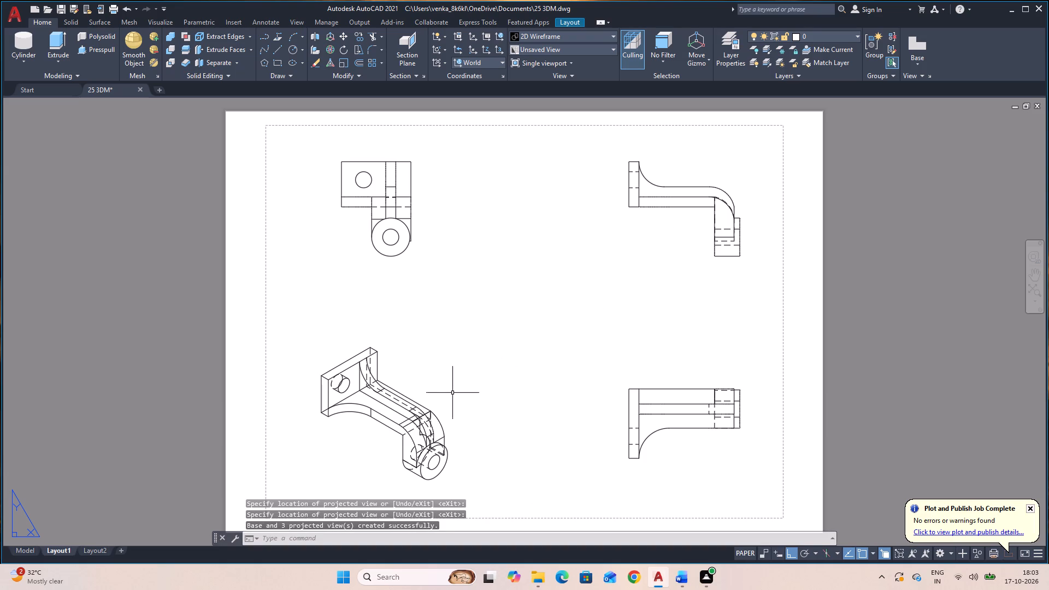
Change the isometric drawing view's style to shaded with visible lines.
double_click(384, 425)
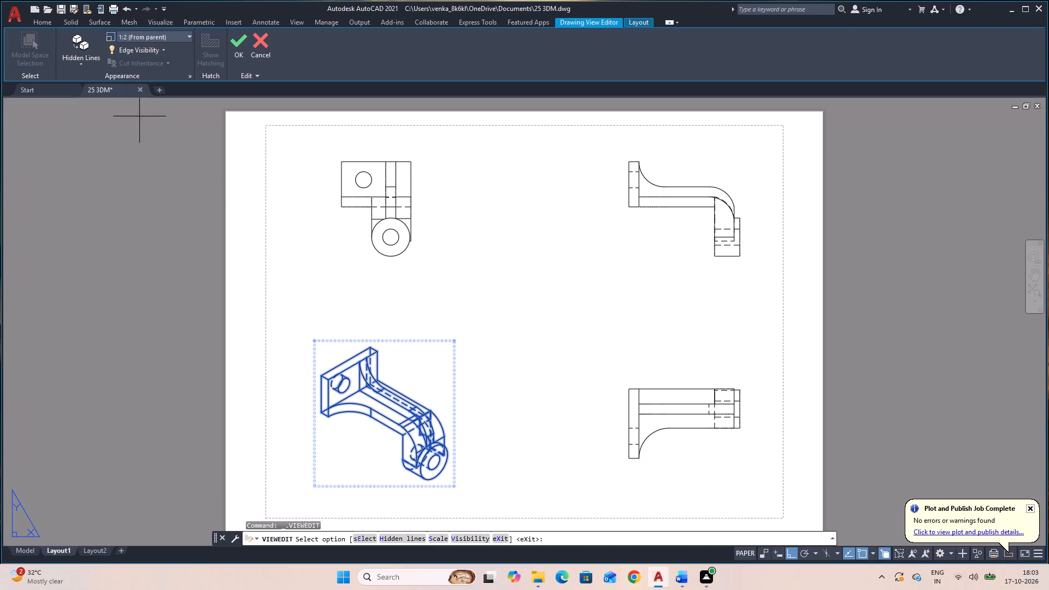
click(85, 61)
click(104, 144)
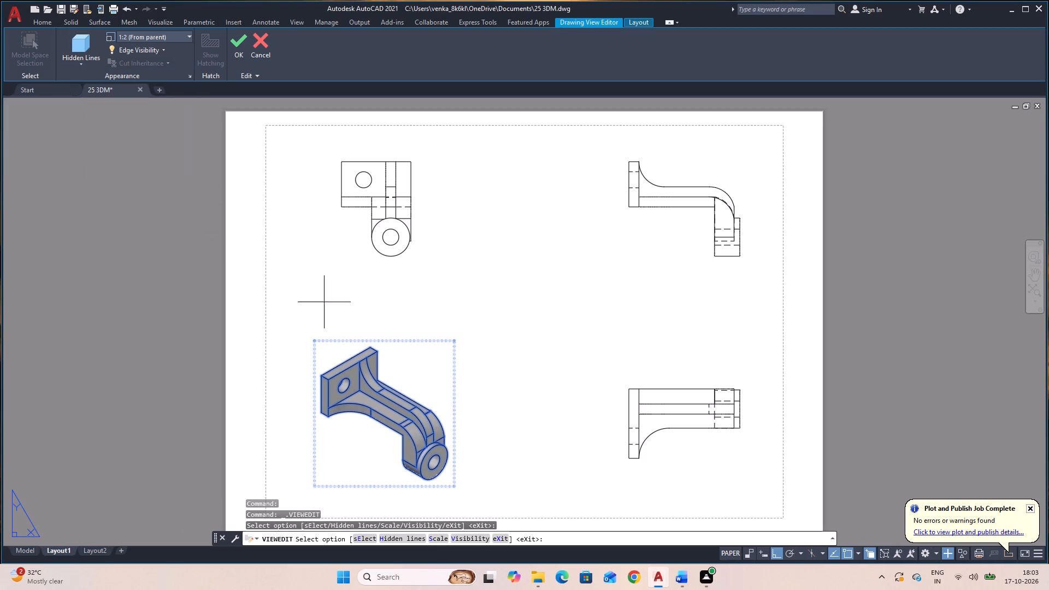
key(Escape)
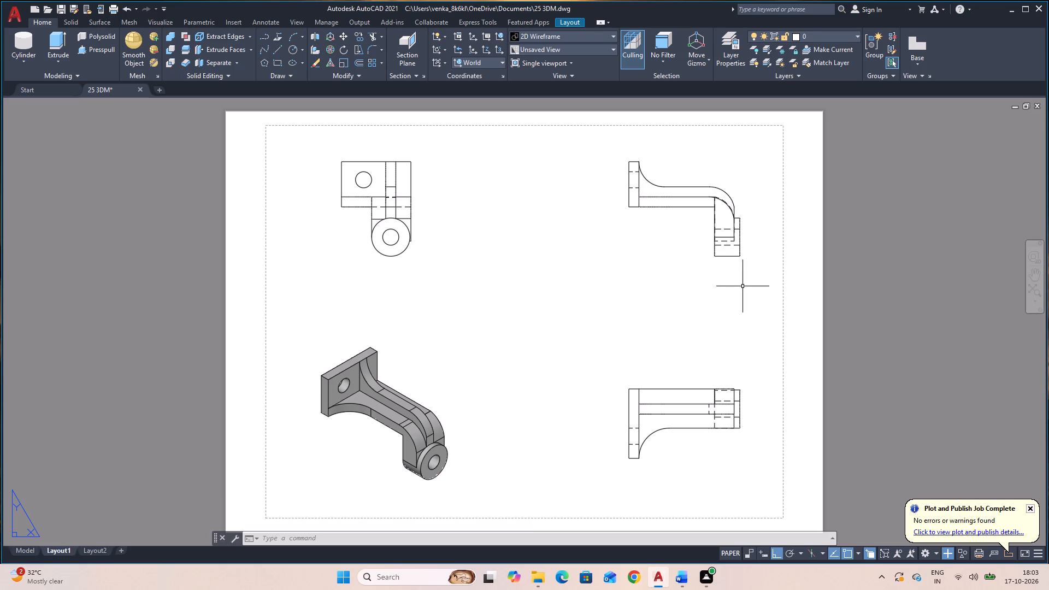
Add an aligned vertical dimension in the side-profile view from the boss centre to the plate's top edge.
text(DAL)
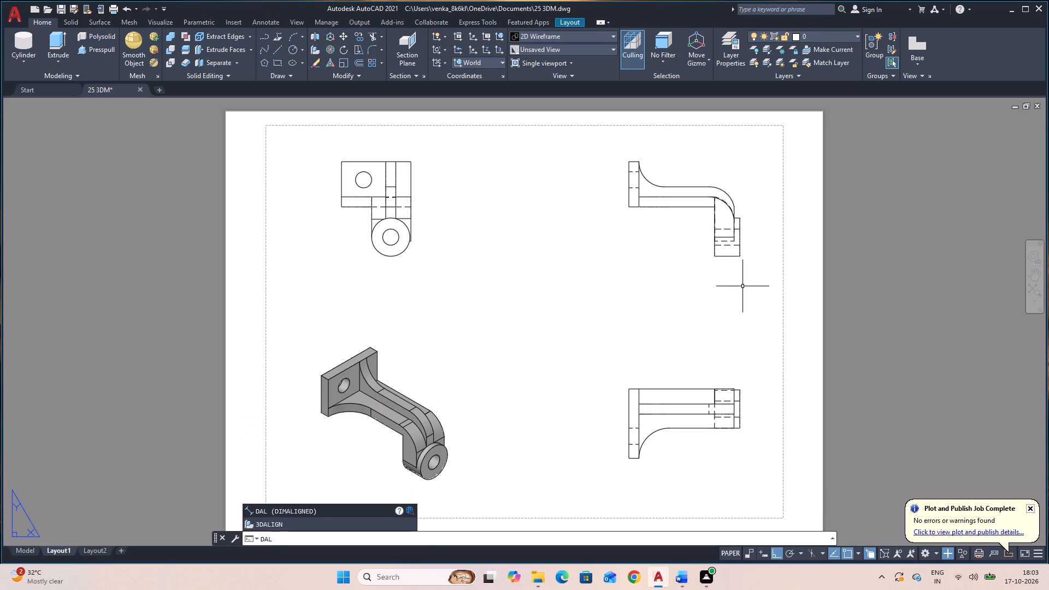
key(space)
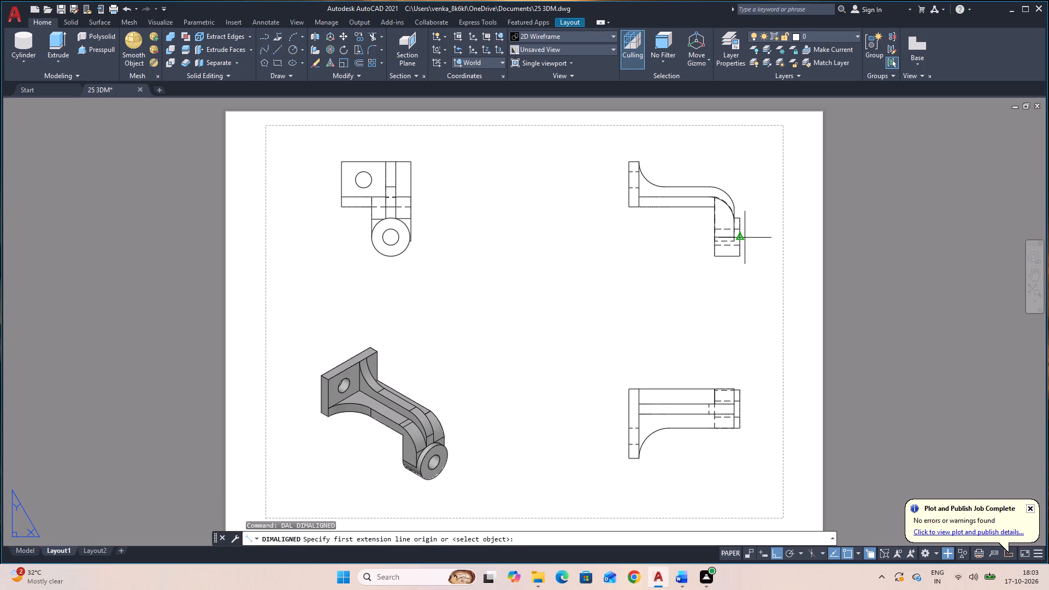
click(740, 239)
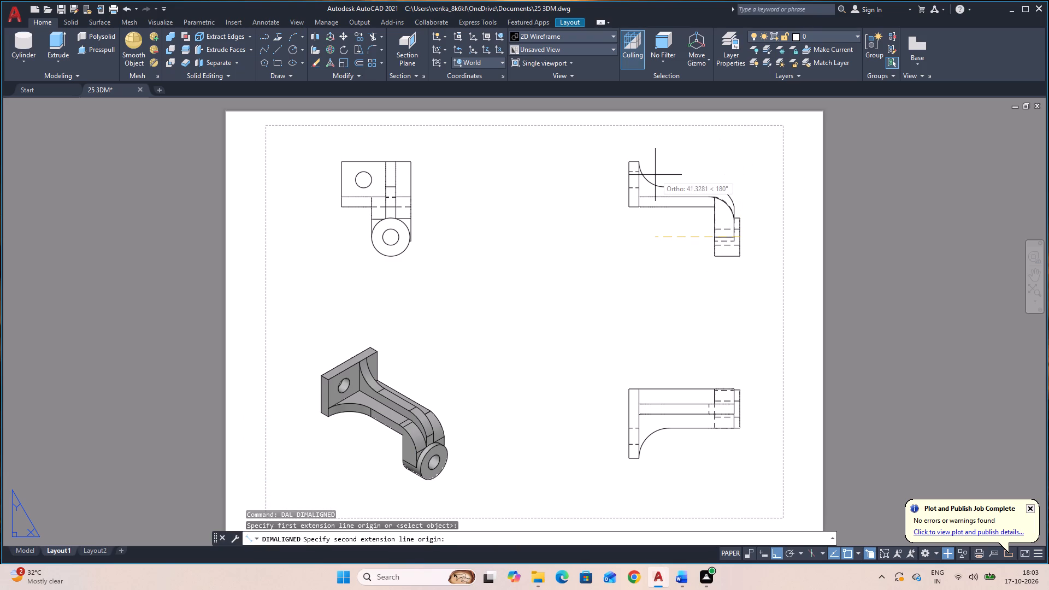
click(733, 162)
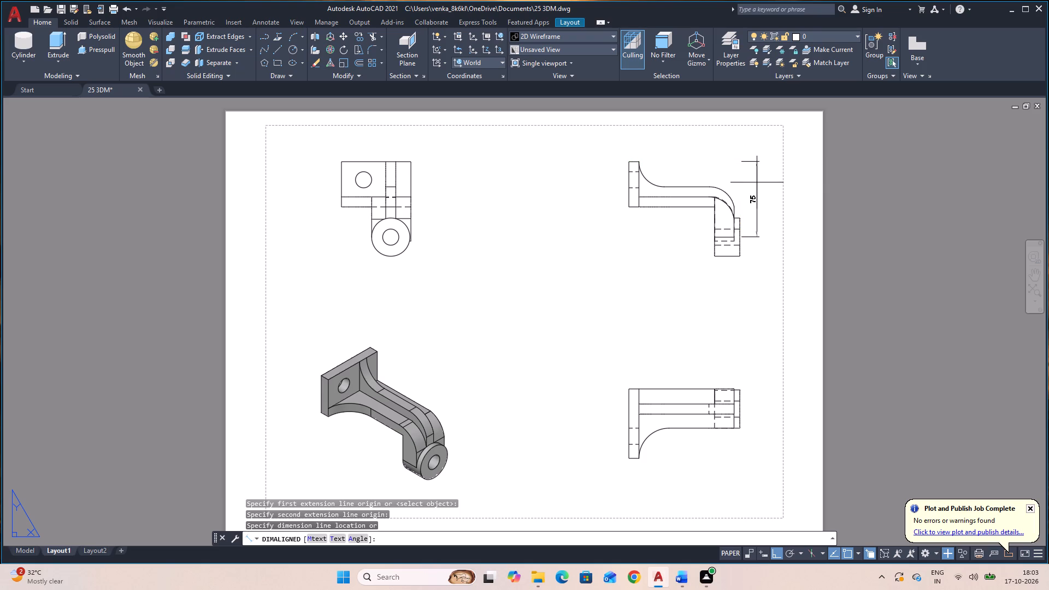
click(757, 184)
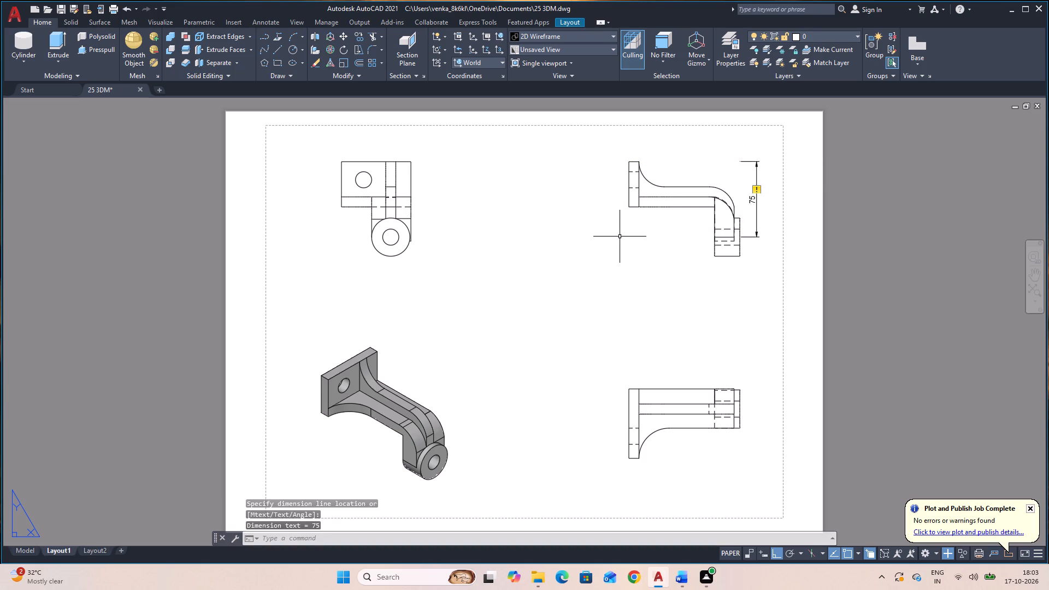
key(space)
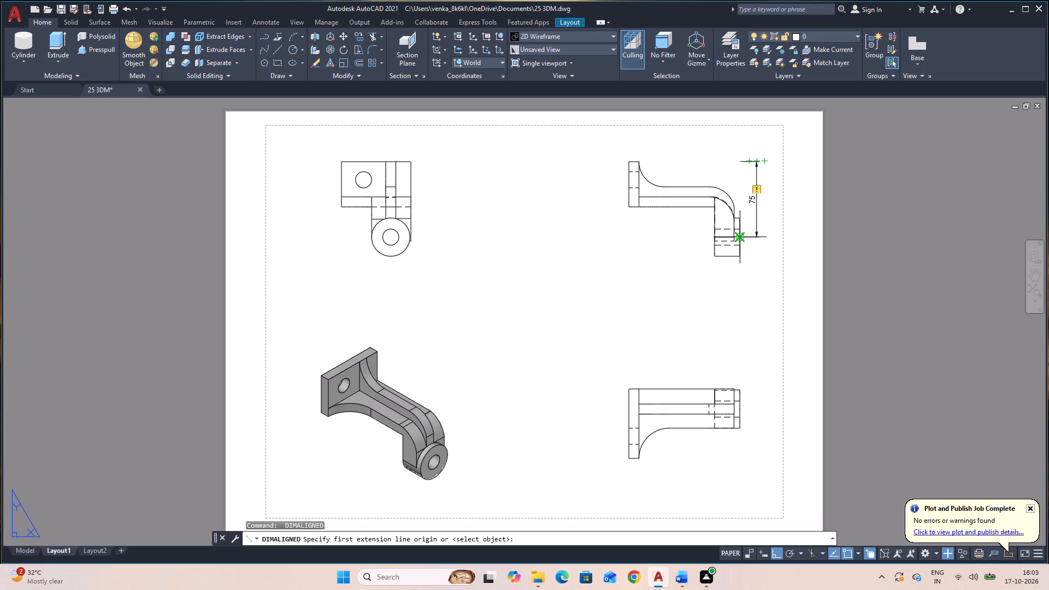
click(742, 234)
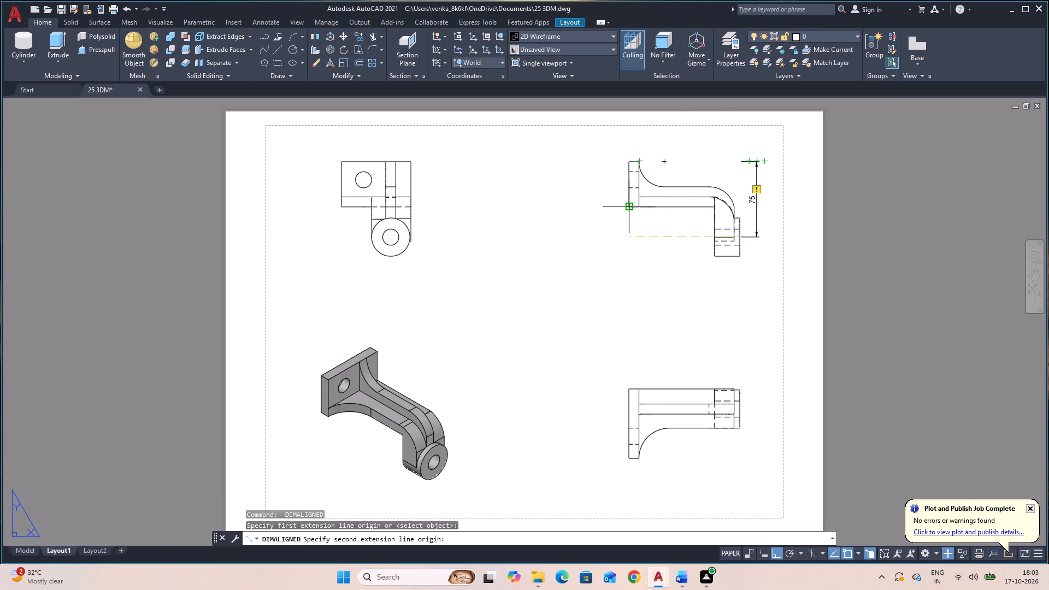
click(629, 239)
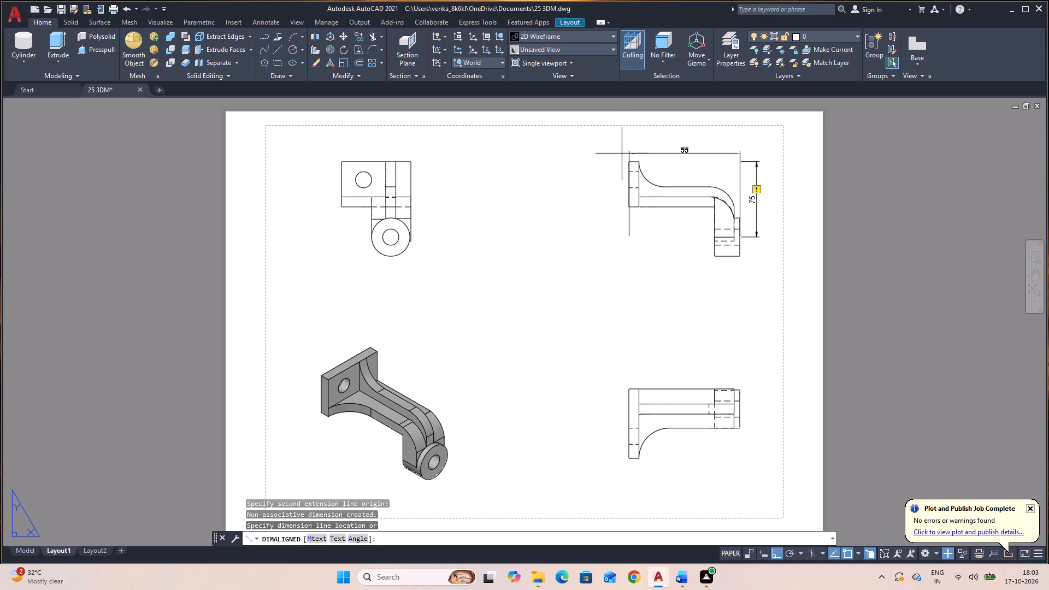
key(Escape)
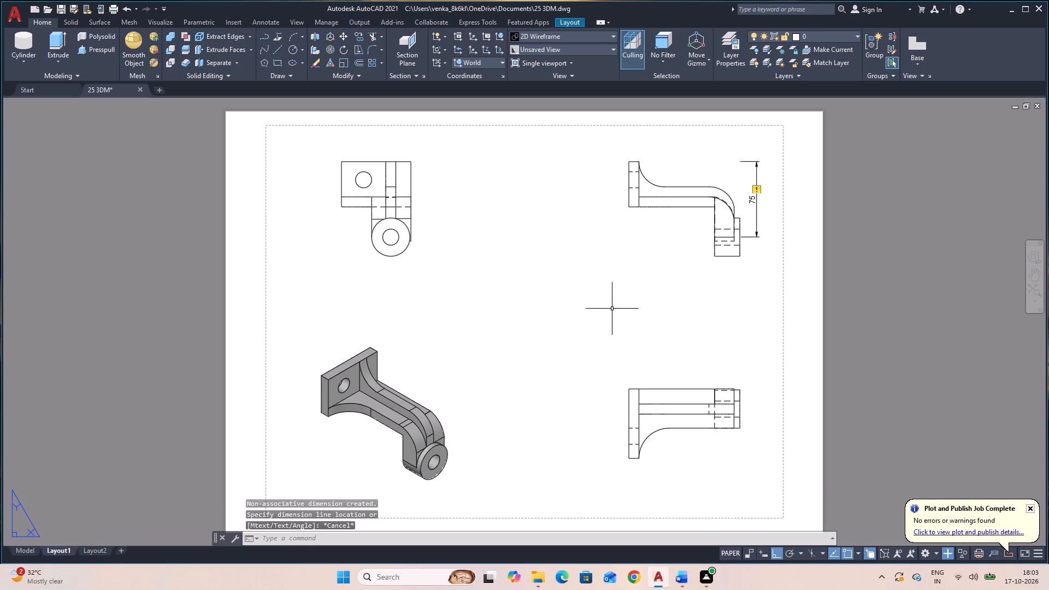
Dimension the bracket's overall length above the plan view with an aligned dimension.
key(space)
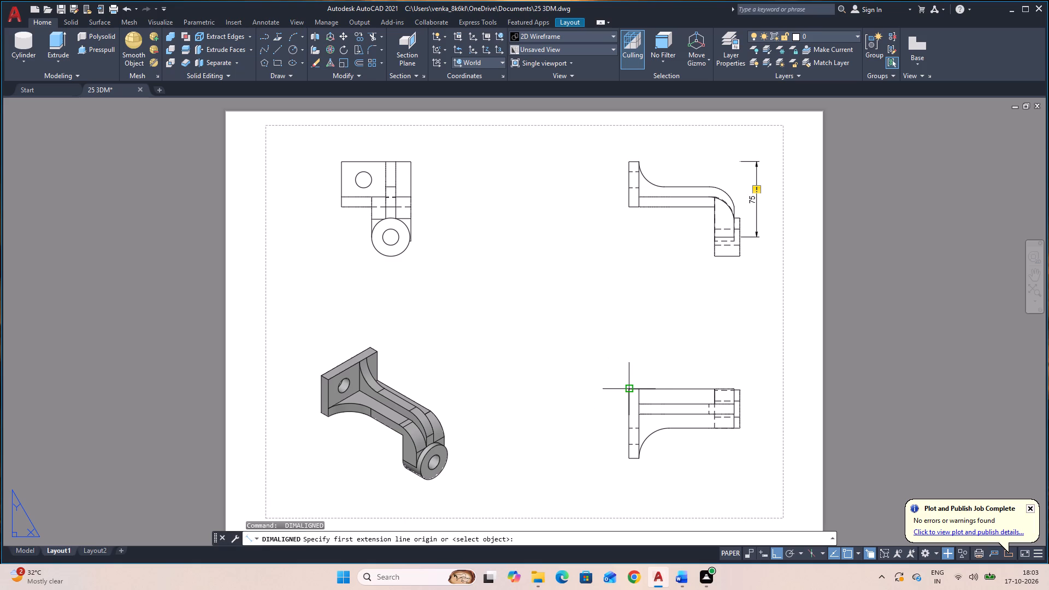
click(630, 388)
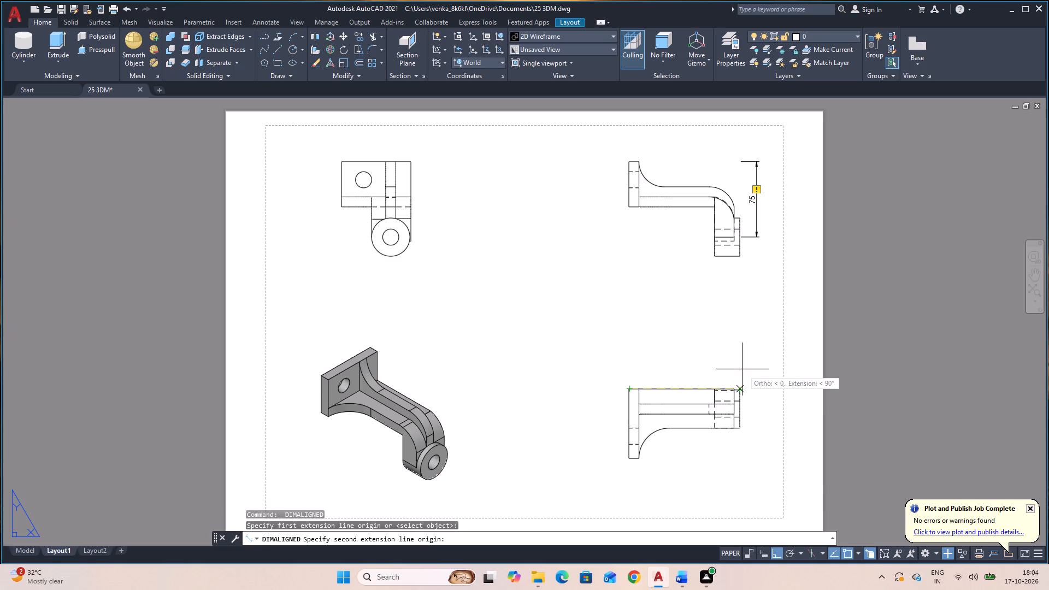
click(743, 374)
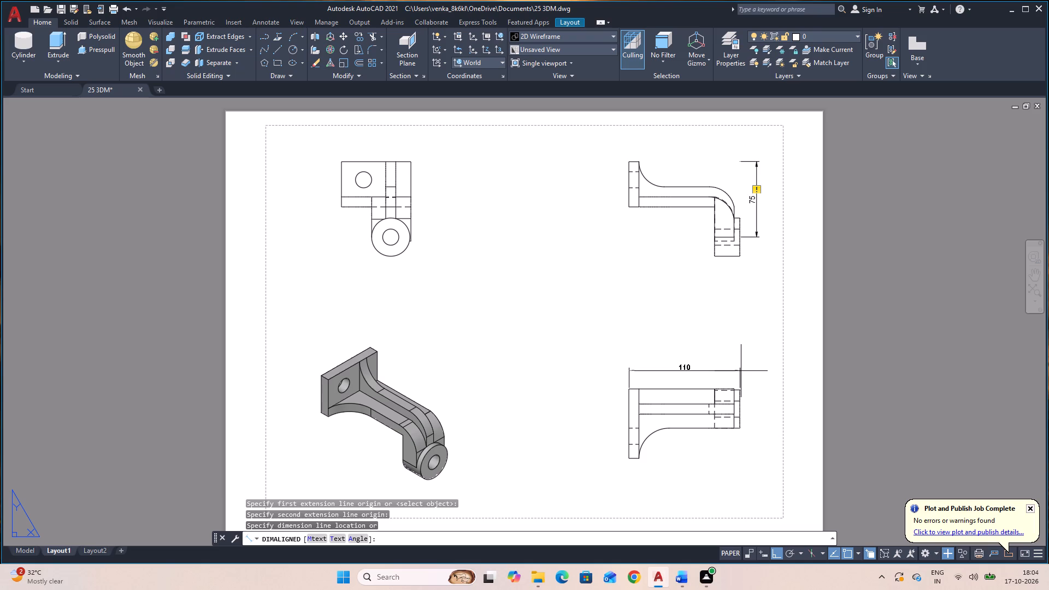
click(741, 371)
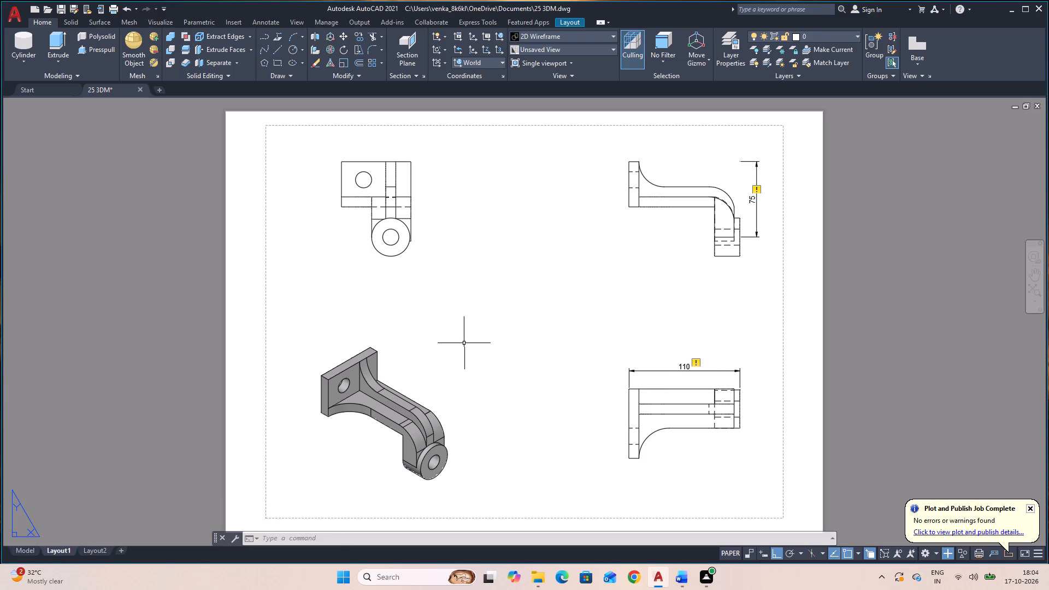
key(Escape)
Add diameter dimensions to the boss hole, the boss's outer circle and the plate hole in the end view.
key(d)
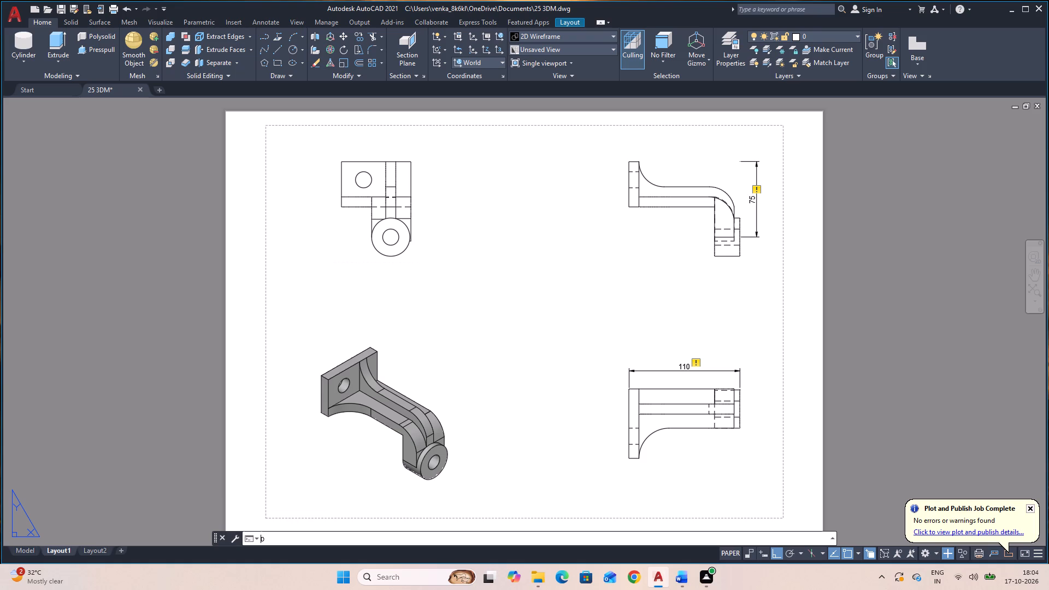
key(d)
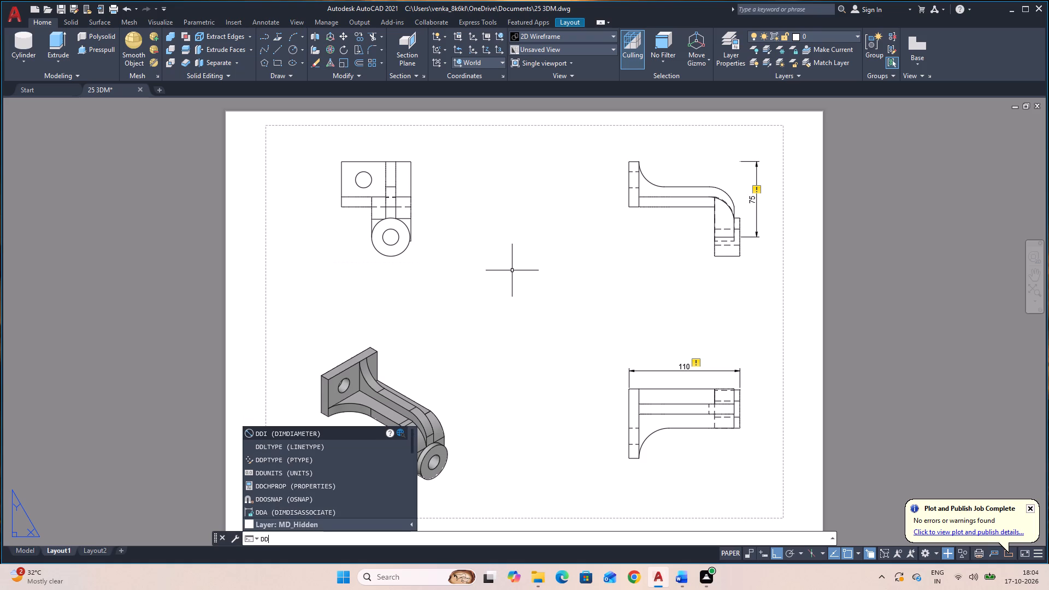
key(i)
key(space)
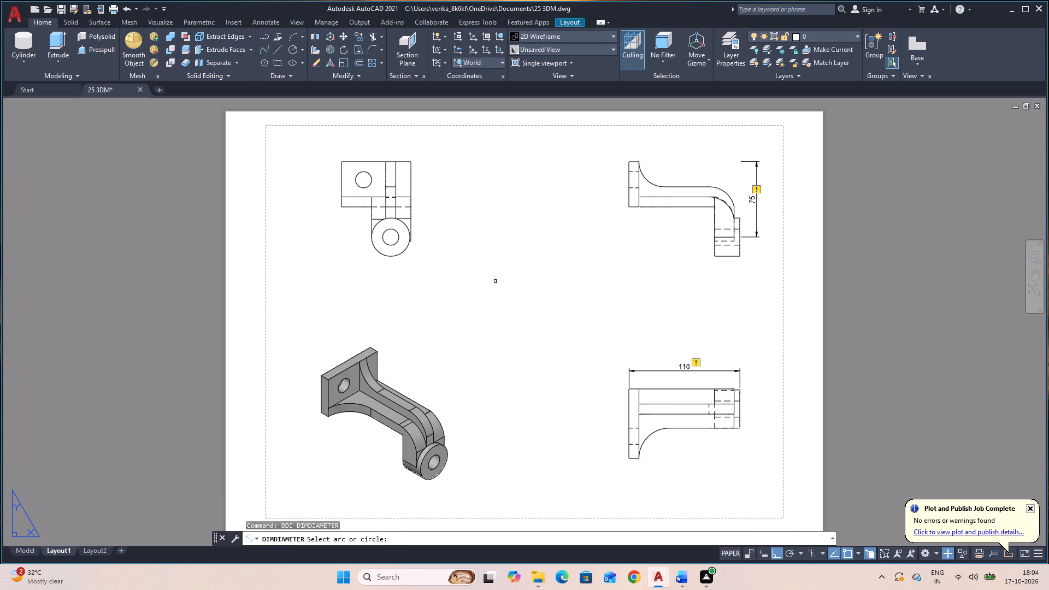
click(397, 243)
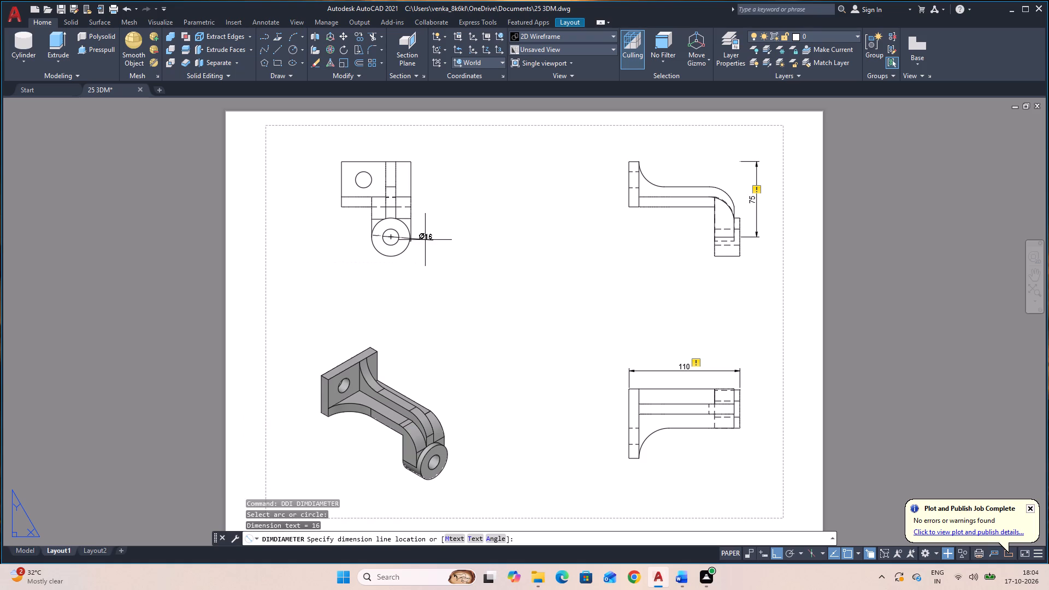
click(426, 240)
key(space)
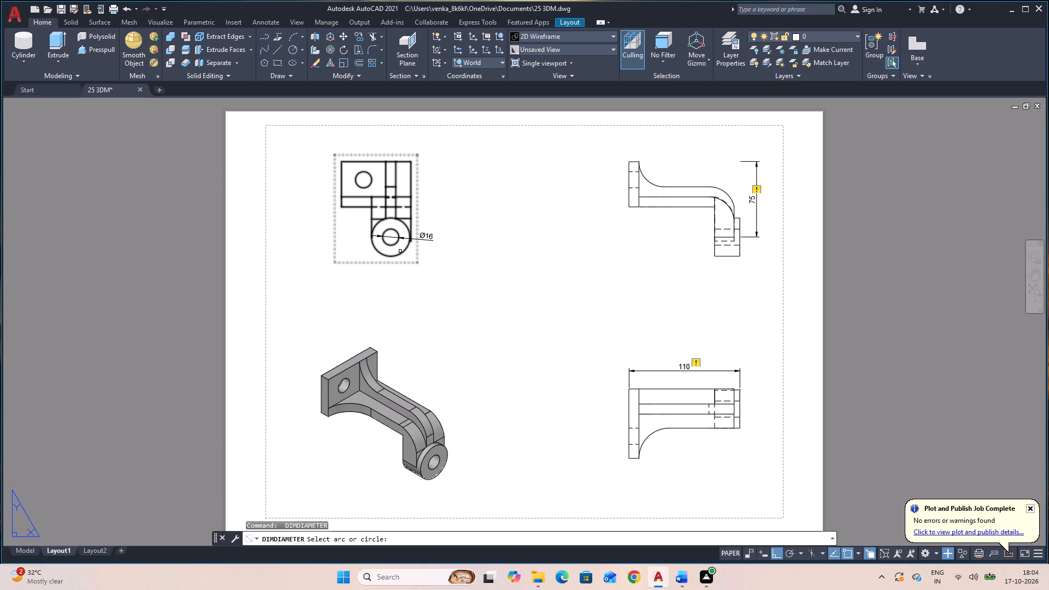
click(399, 254)
click(352, 251)
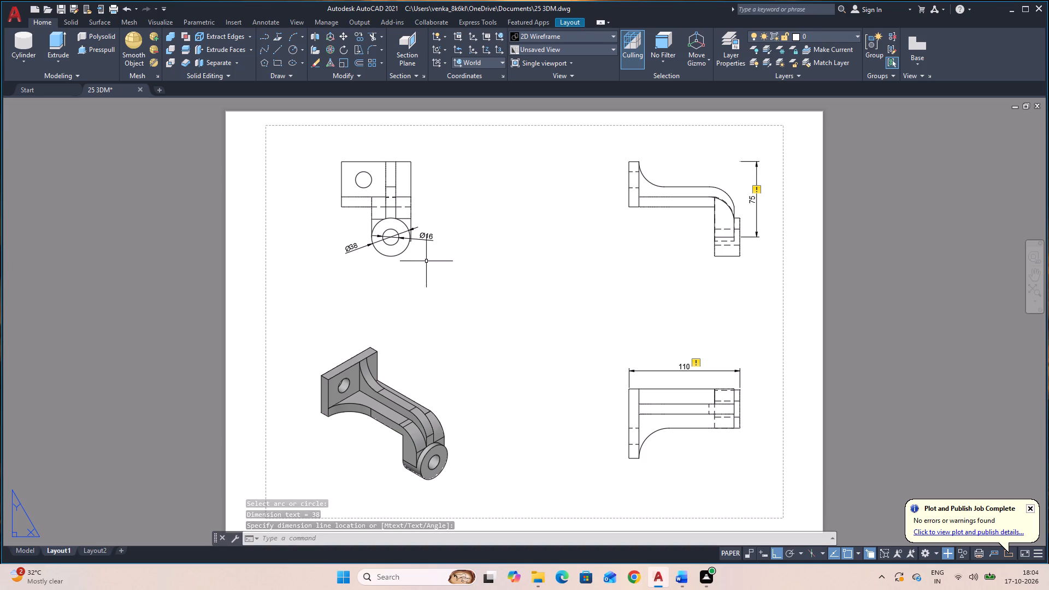
key(space)
click(365, 173)
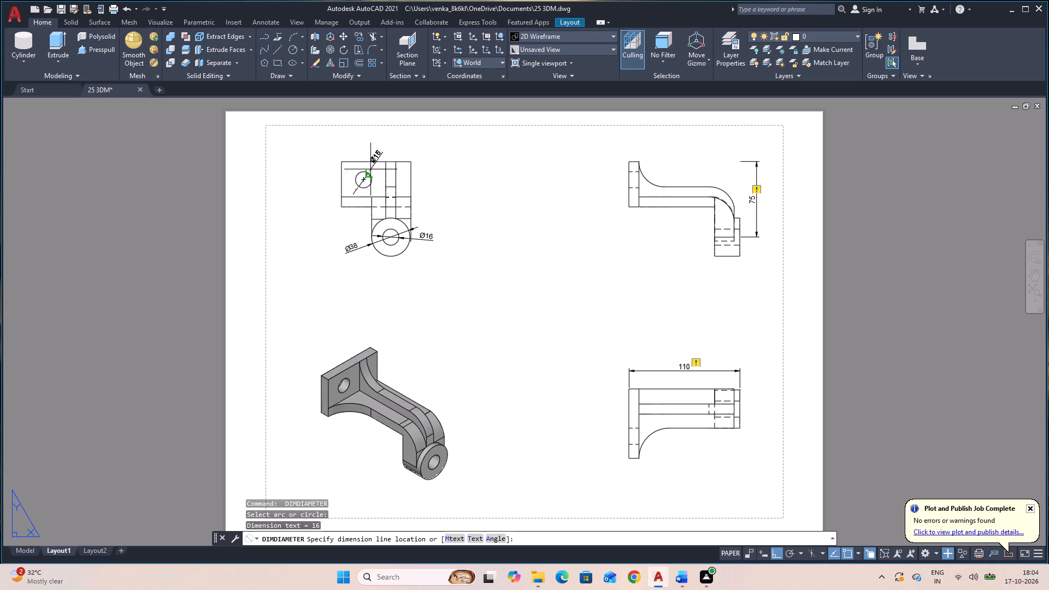
click(387, 150)
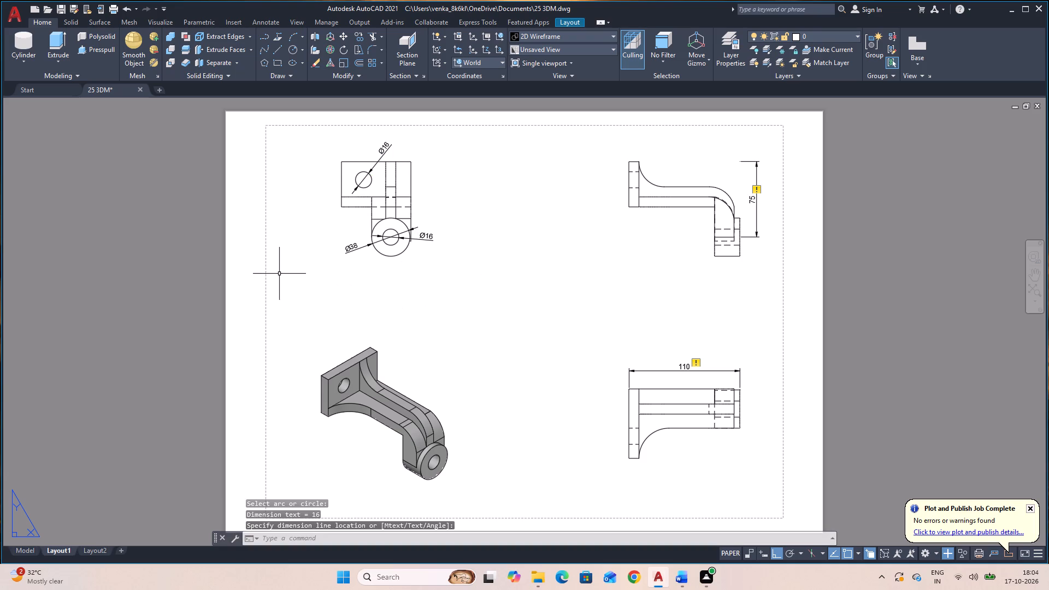
key(space)
key(space)
Dimension the plate's vertical height beside the end view with an aligned dimension.
key(d)
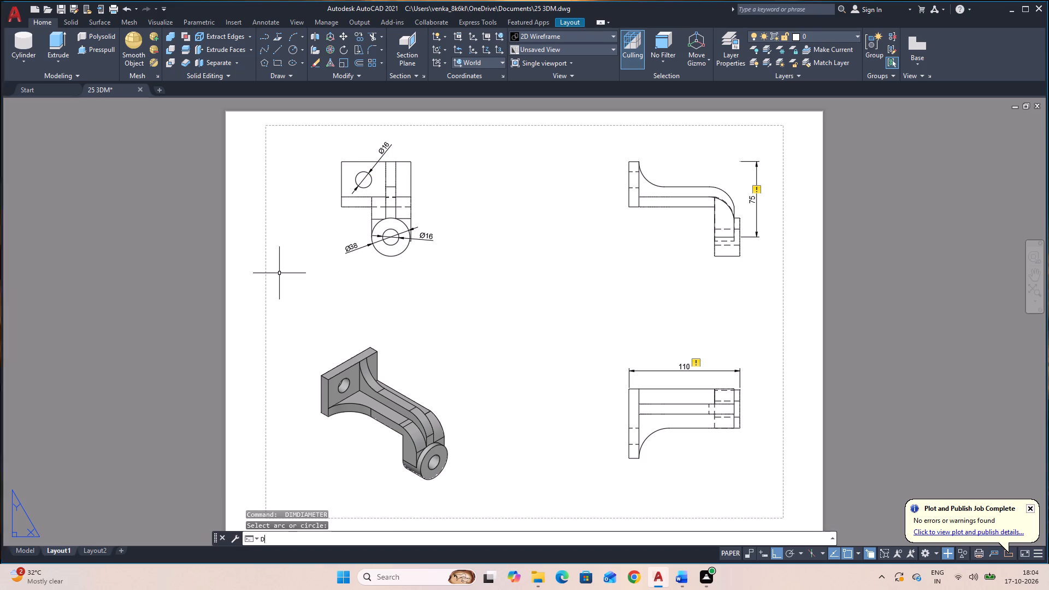
key(a)
text(L)
key(space)
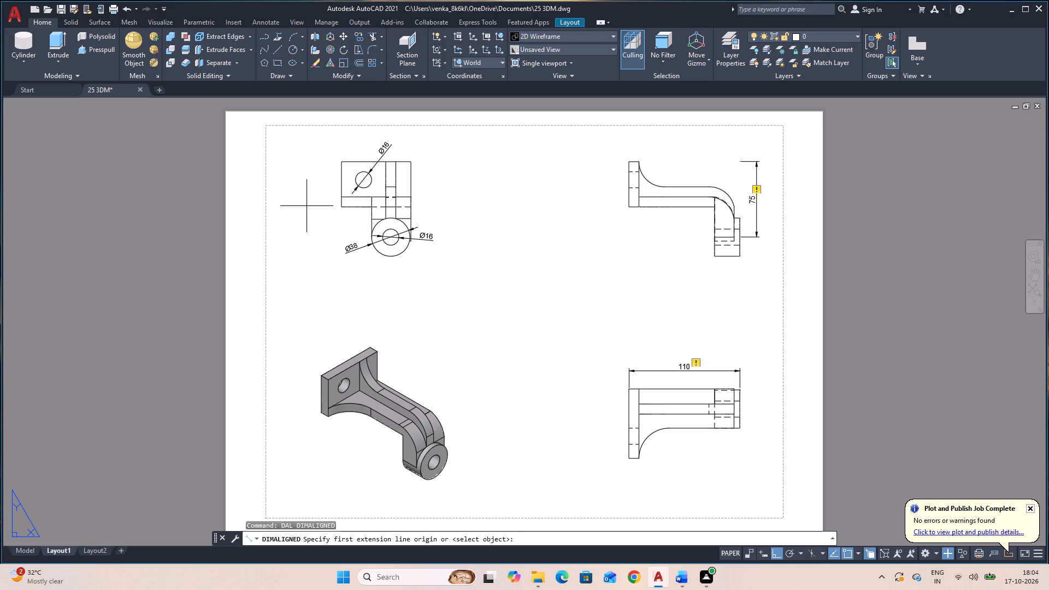
click(341, 160)
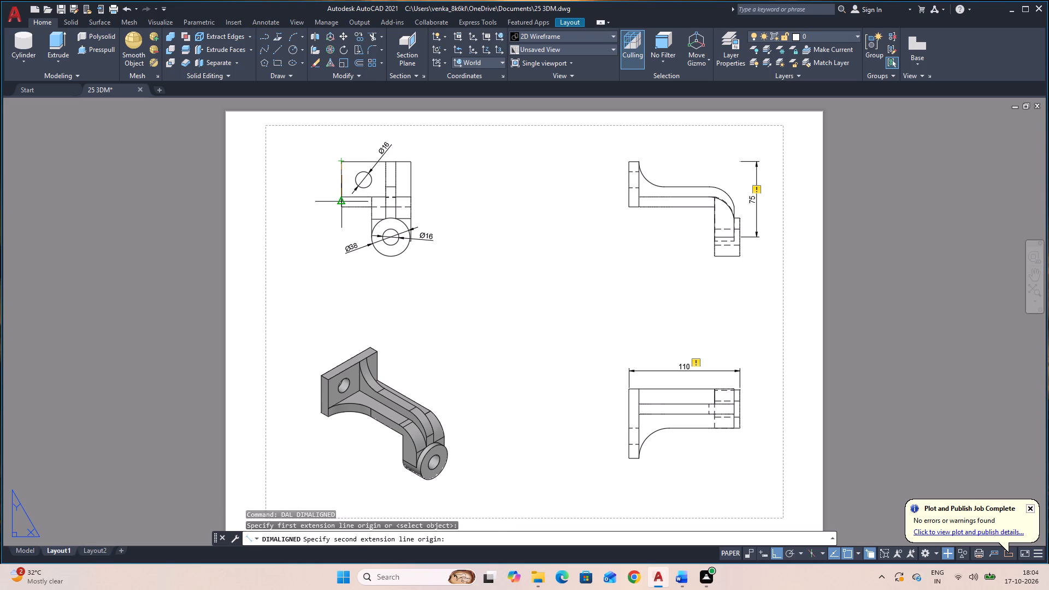
click(340, 206)
click(329, 220)
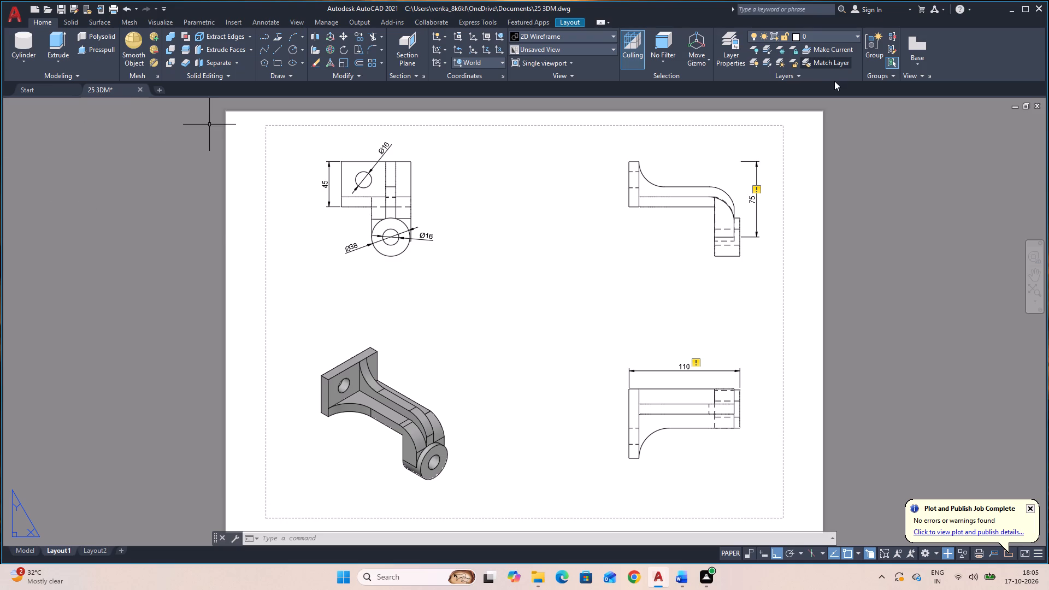
Add radius dimensions to the concave arc beside the plate in the plan view and in the side-profile view.
text(DR)
key(a)
key(space)
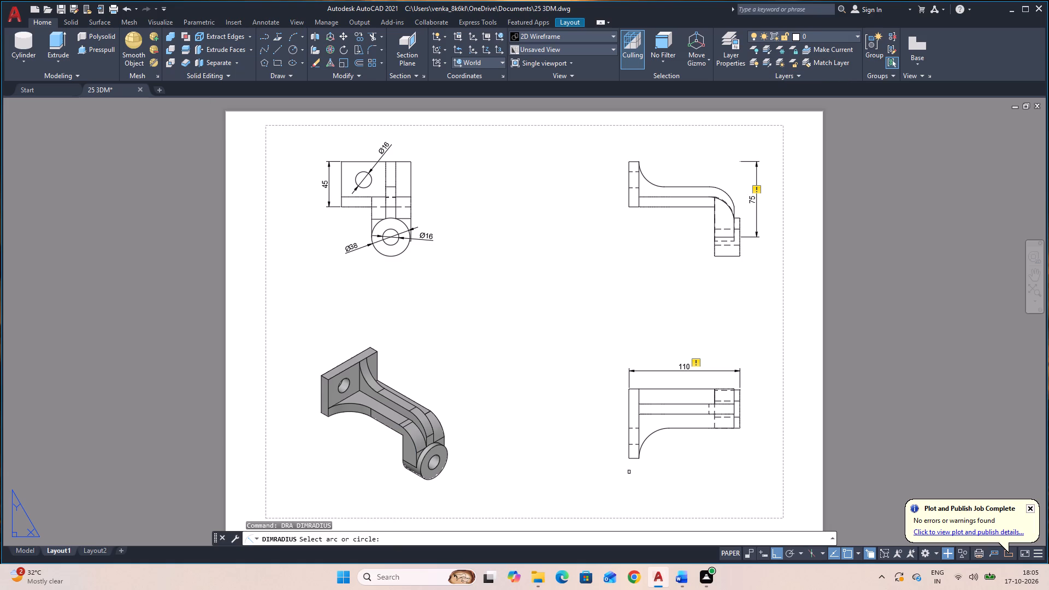
click(650, 435)
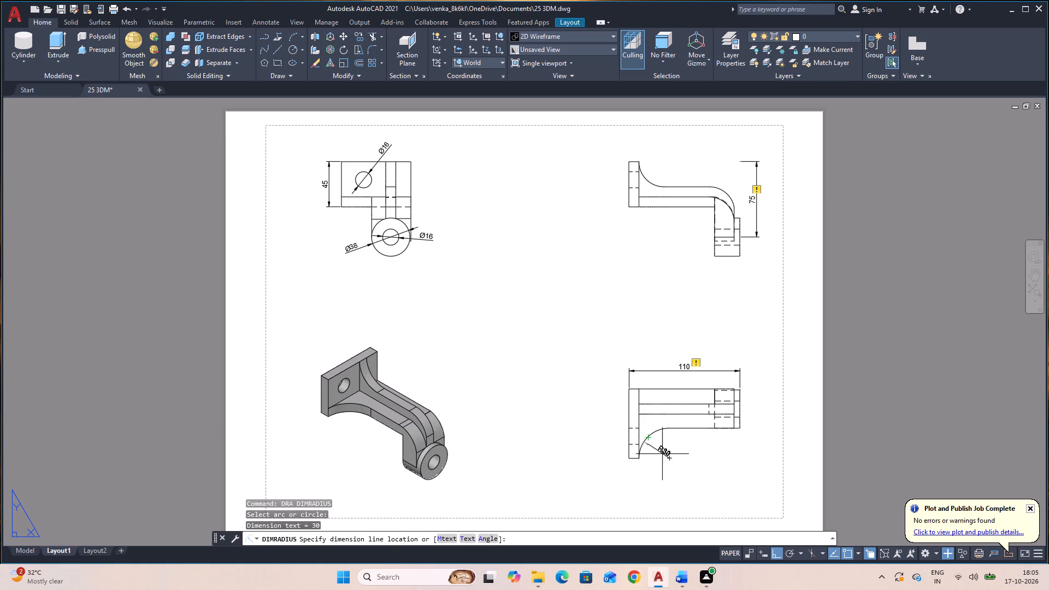
click(662, 450)
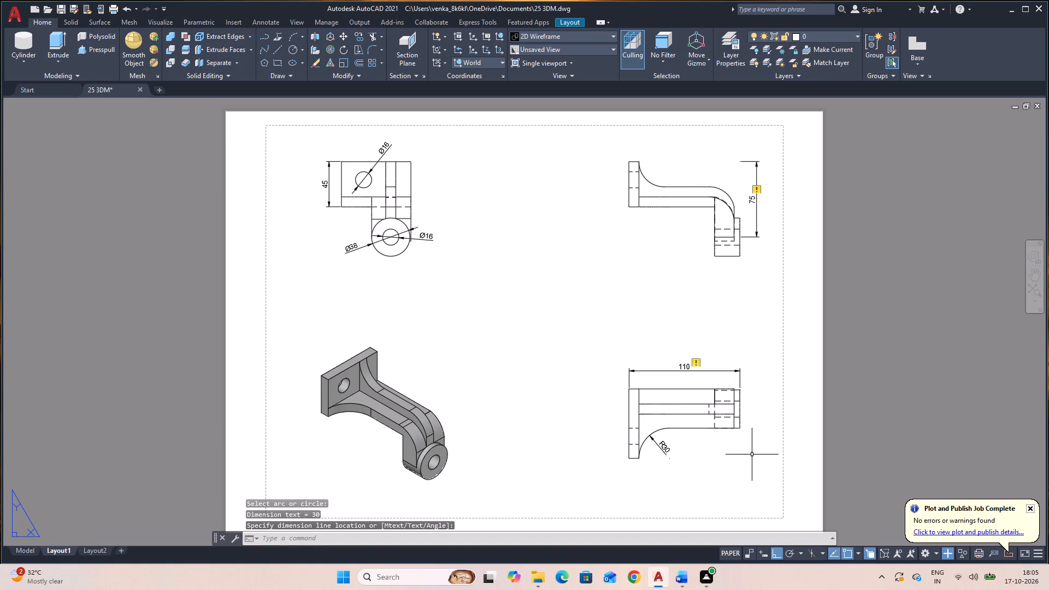
key(space)
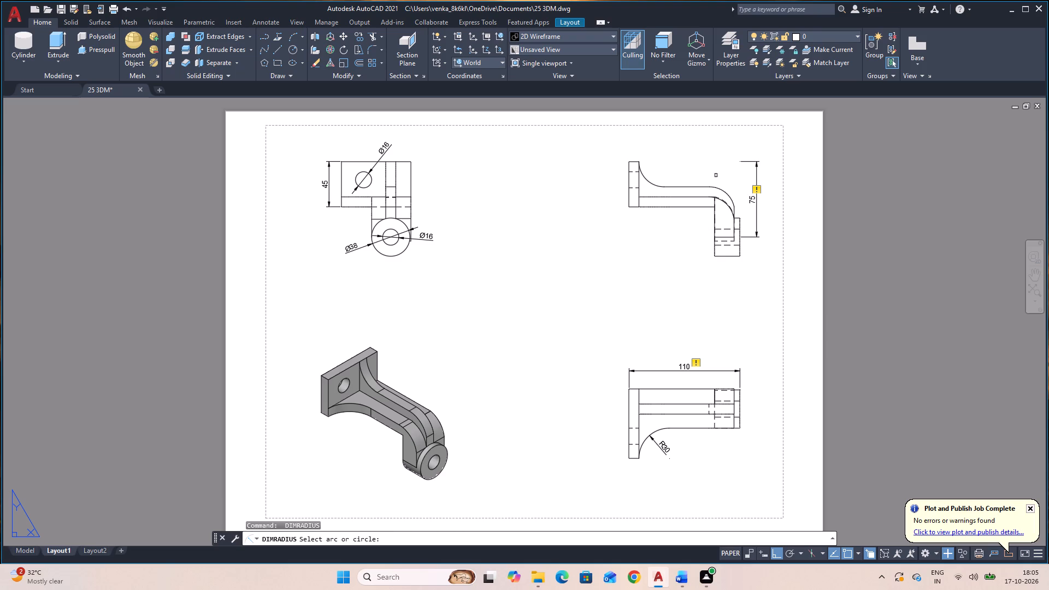
click(651, 183)
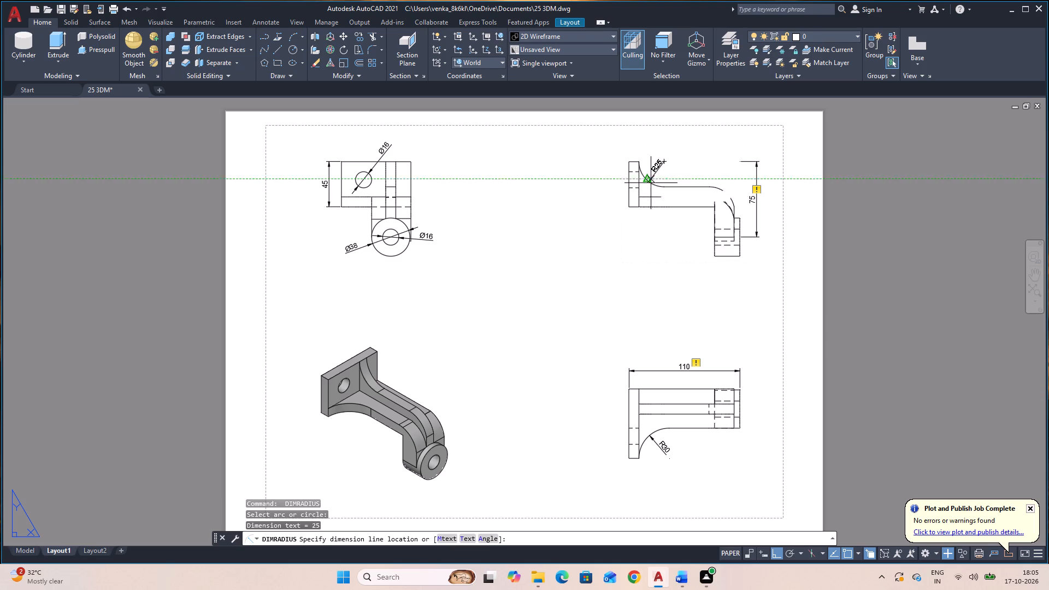
click(657, 170)
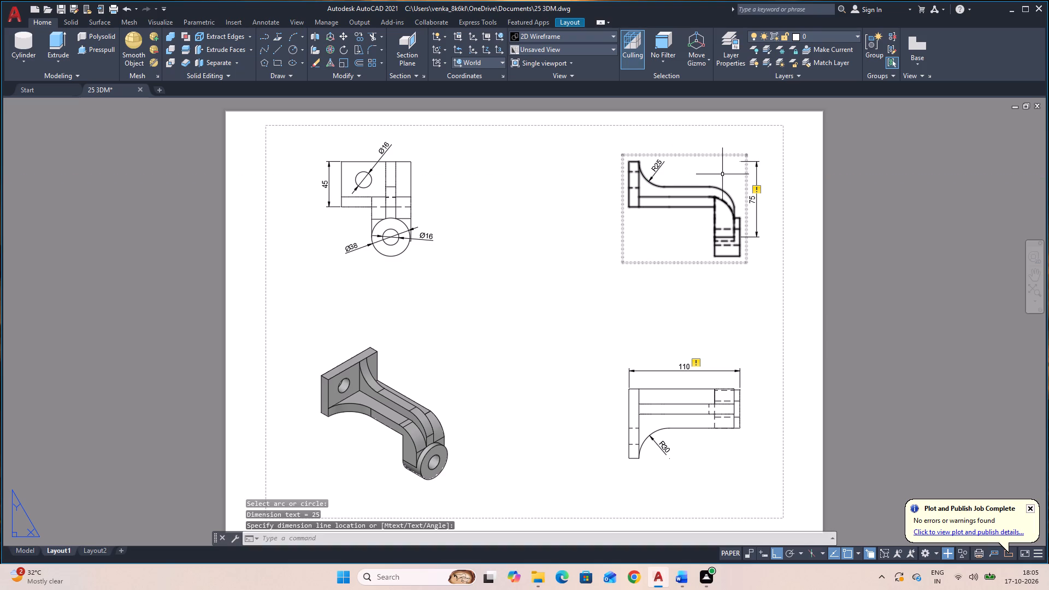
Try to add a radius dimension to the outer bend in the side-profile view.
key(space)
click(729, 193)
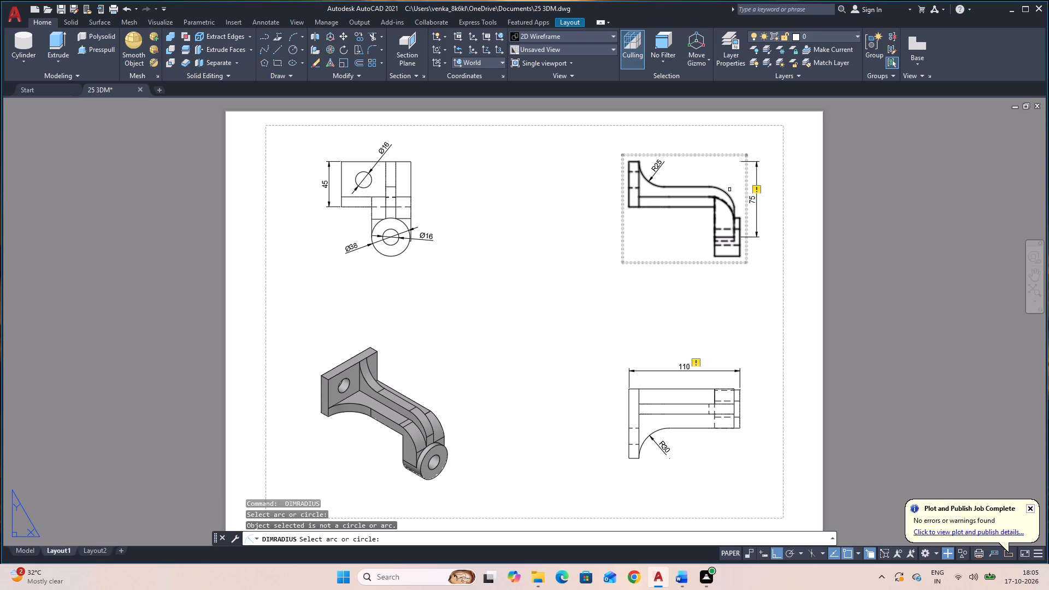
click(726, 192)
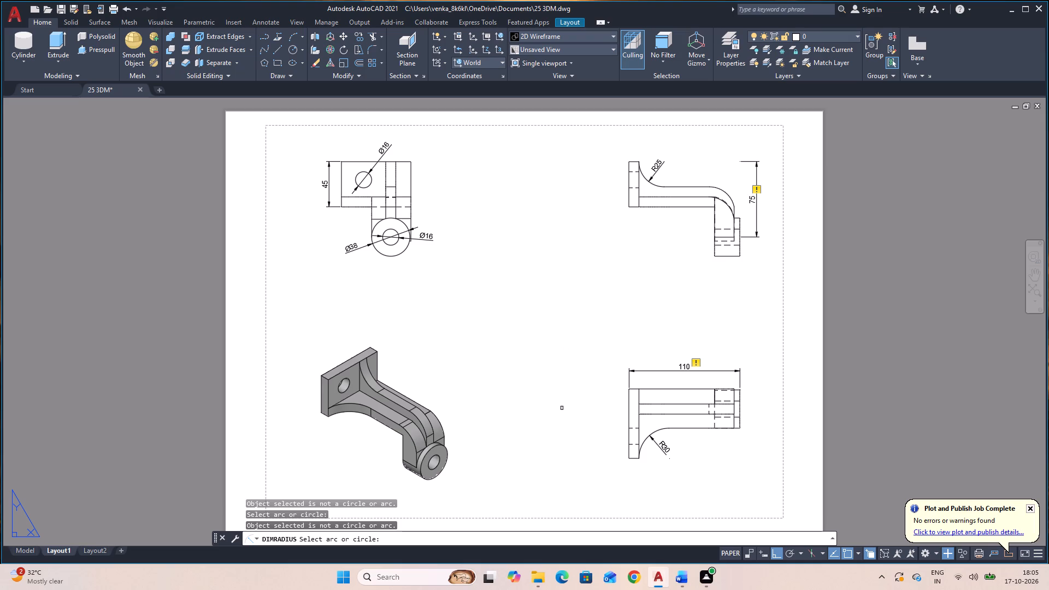
Set up the Layout1 plot with DWG To PDF.pc3, monochrome.ctb, a window area enclosing all four views, and the plot centred.
key(ctrl+p)
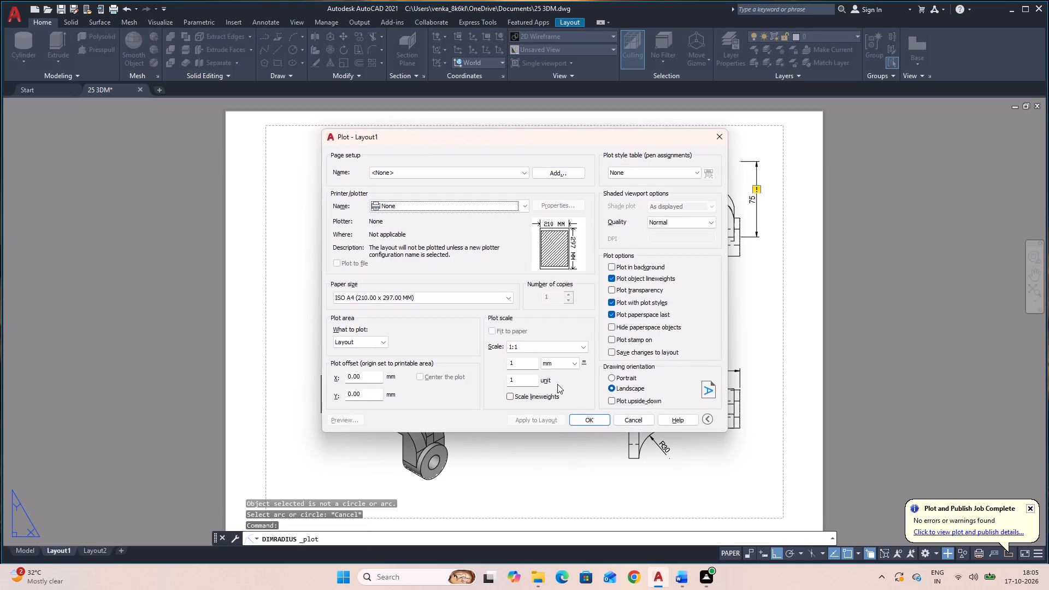
click(492, 202)
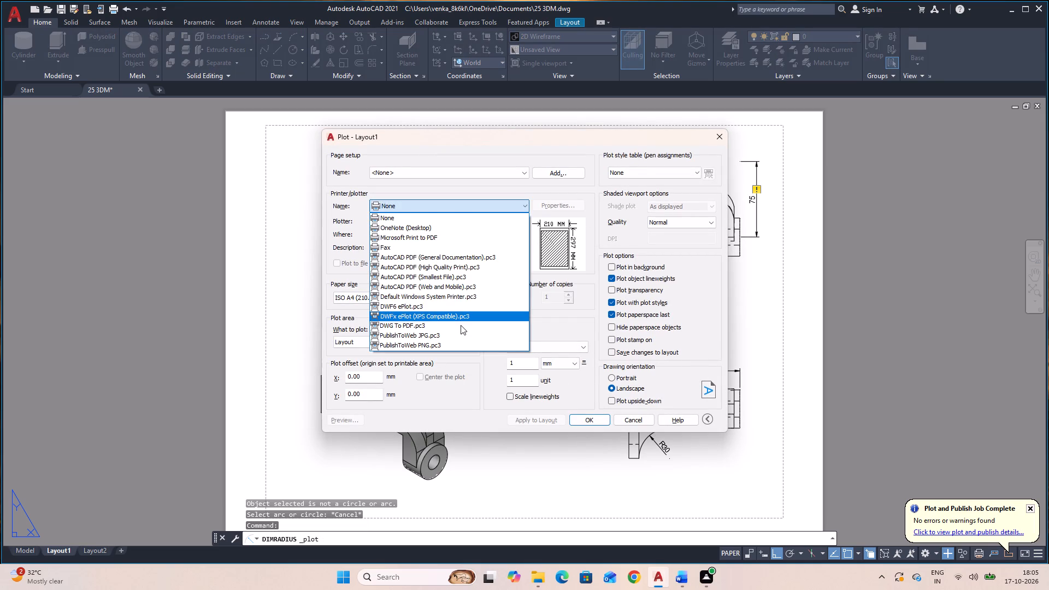
click(461, 325)
click(682, 168)
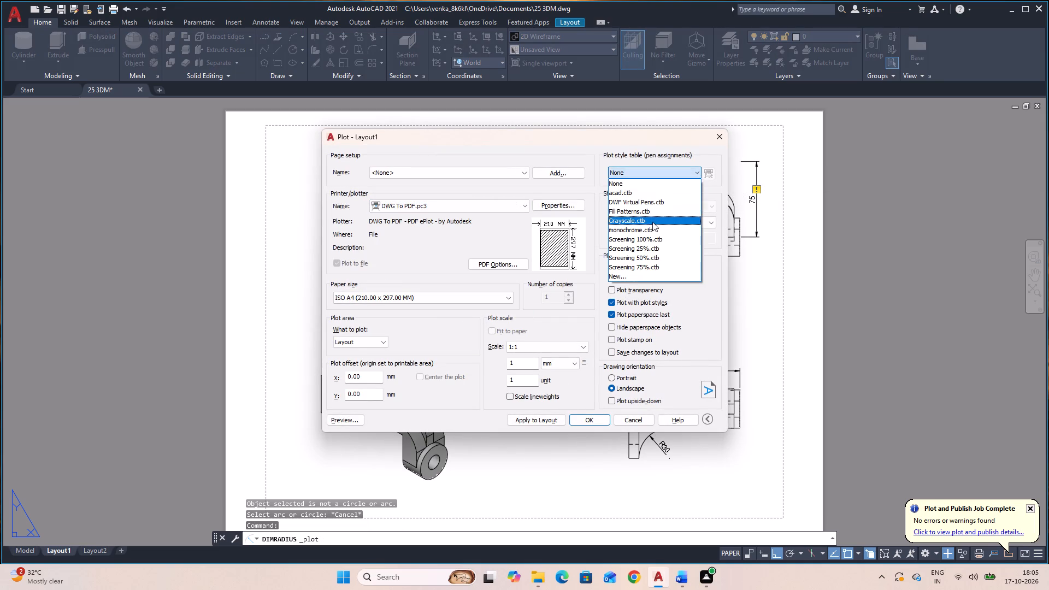
click(650, 228)
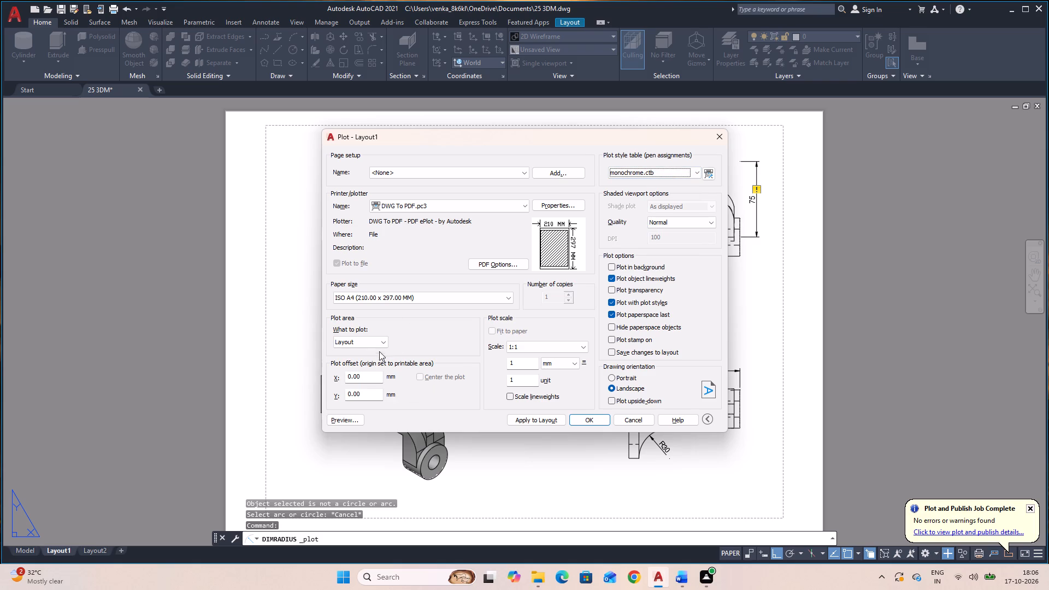
click(379, 345)
click(375, 370)
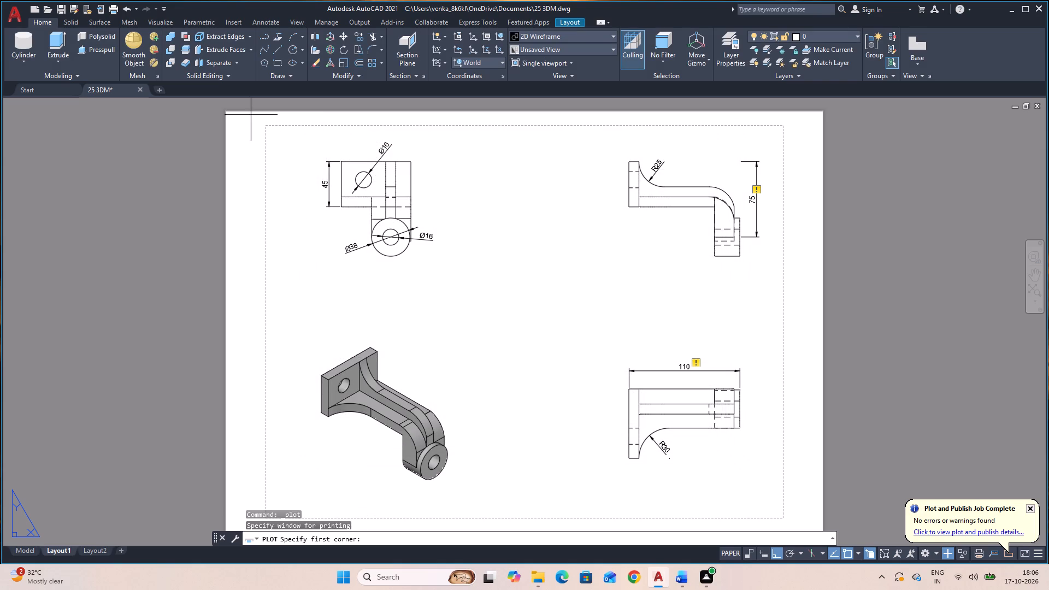
click(258, 119)
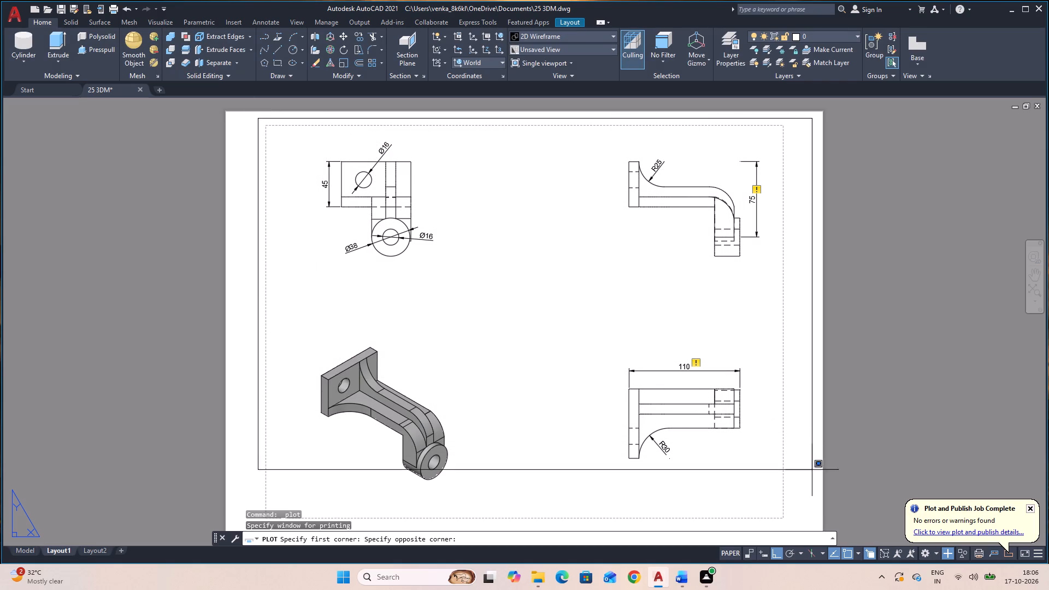
click(791, 524)
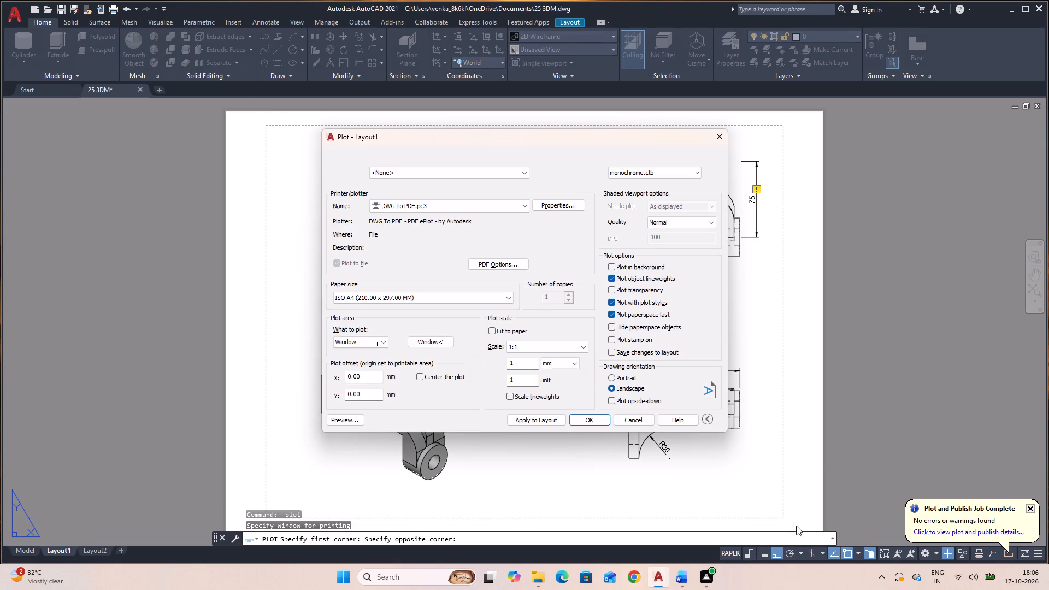
click(443, 376)
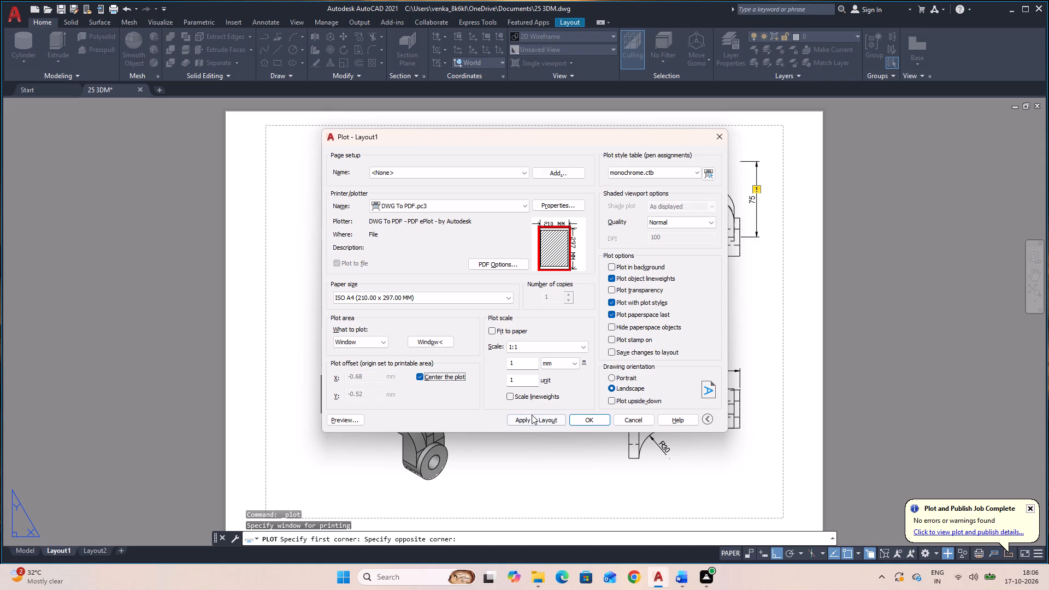
Plot the layout to a PDF named 25 3DM in the Documents folder and close the PDF once it opens.
click(592, 421)
click(559, 388)
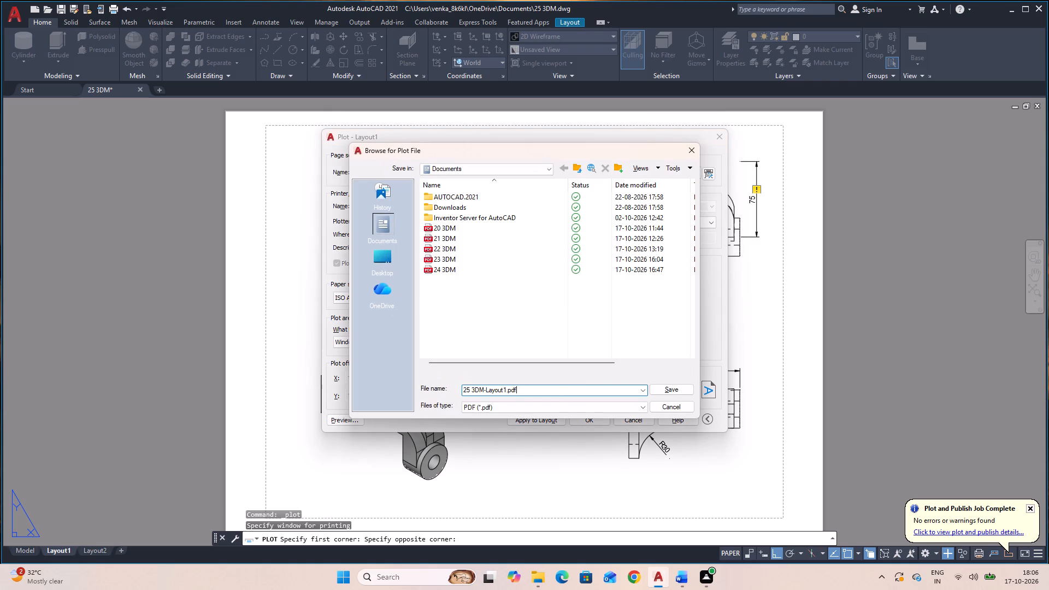
key(BackSpace)
key(BackSpace)
key(BackSpace)
key(BackSpace)
key(BackSpace)
key(BackSpace)
key(BackSpace)
key(BackSpace)
key(BackSpace)
key(BackSpace)
key(BackSpace)
key(BackSpace)
click(659, 391)
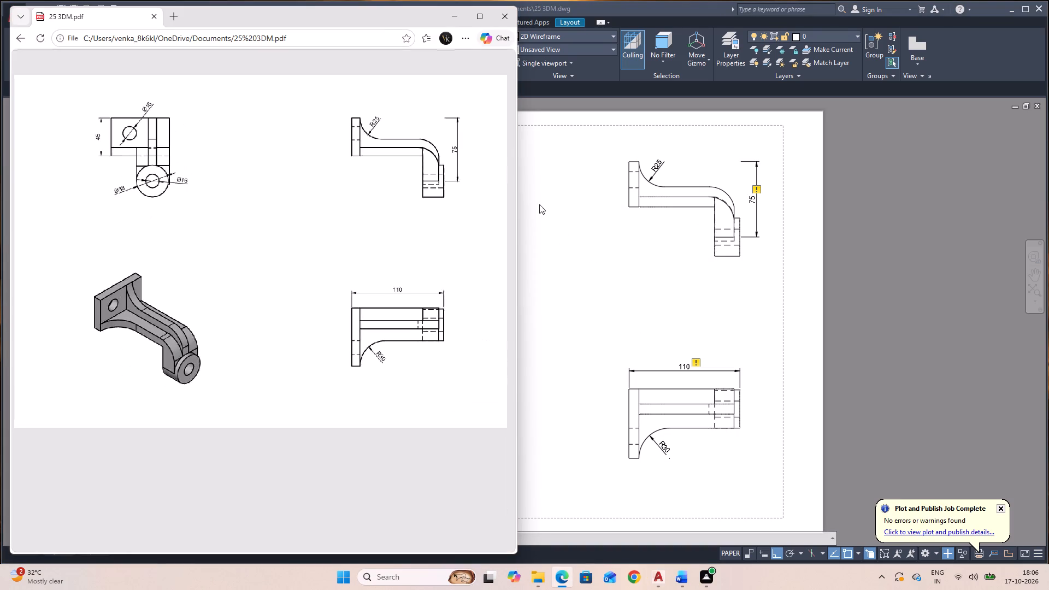
click(497, 17)
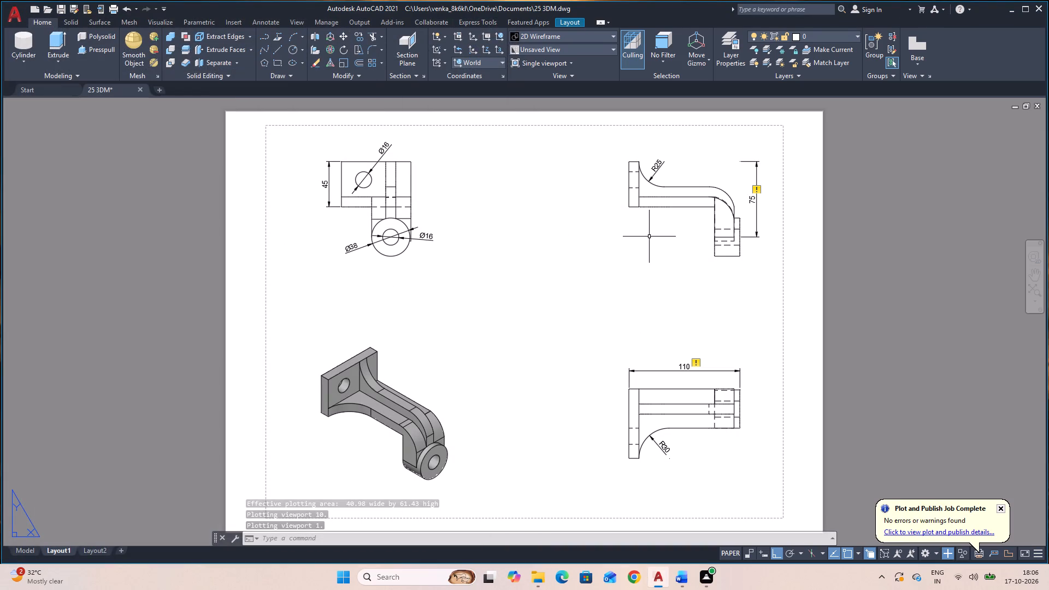